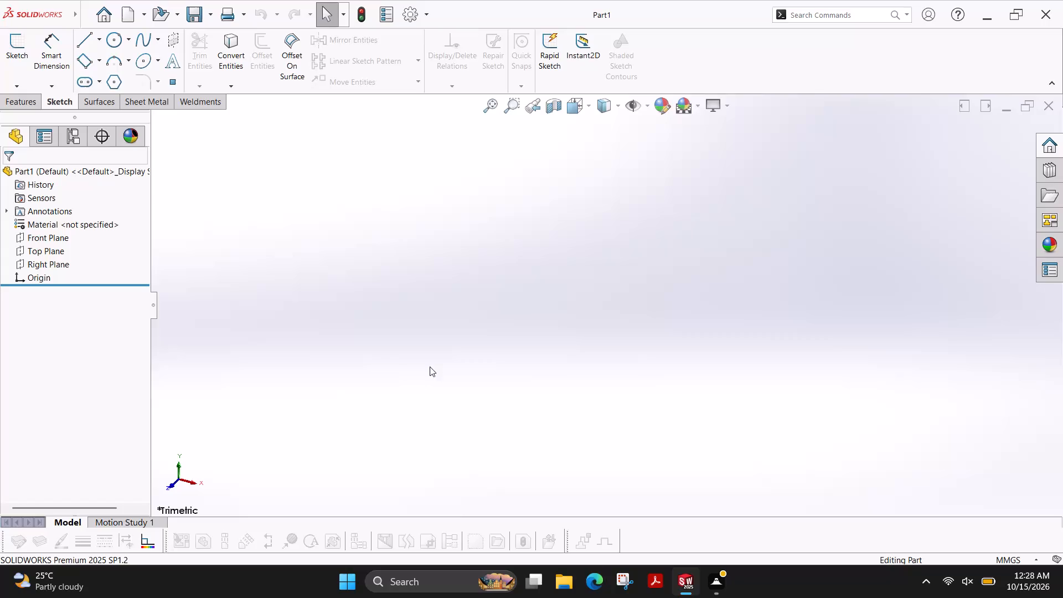
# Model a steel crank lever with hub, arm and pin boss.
# On the Top Plane, sketch two concentric circles centred on the origin, with radii of about 39 mm and 24 mm.
pyautogui.click(14, 42)
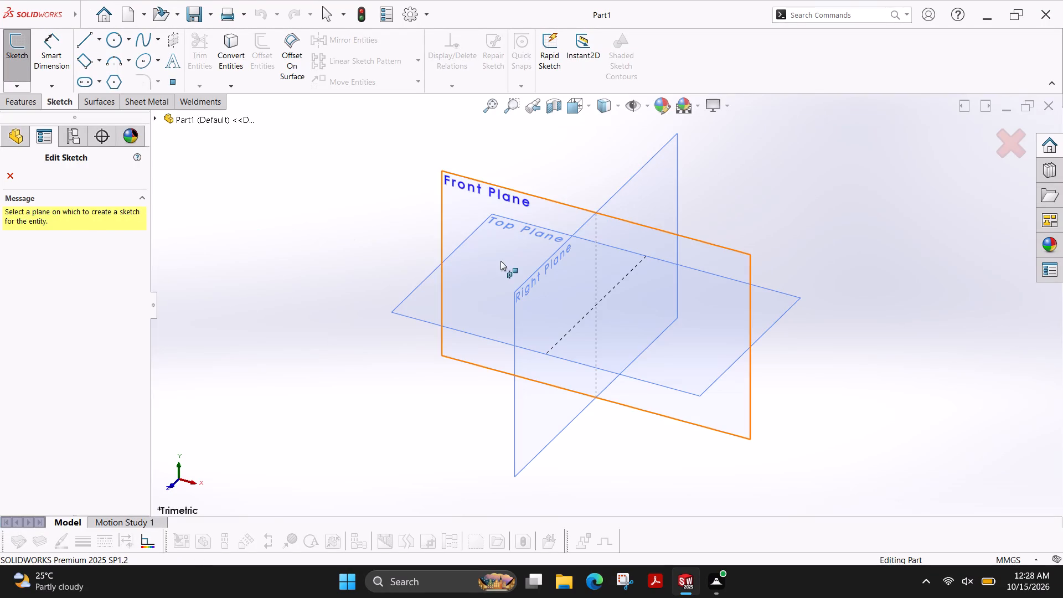
pyautogui.click(471, 310)
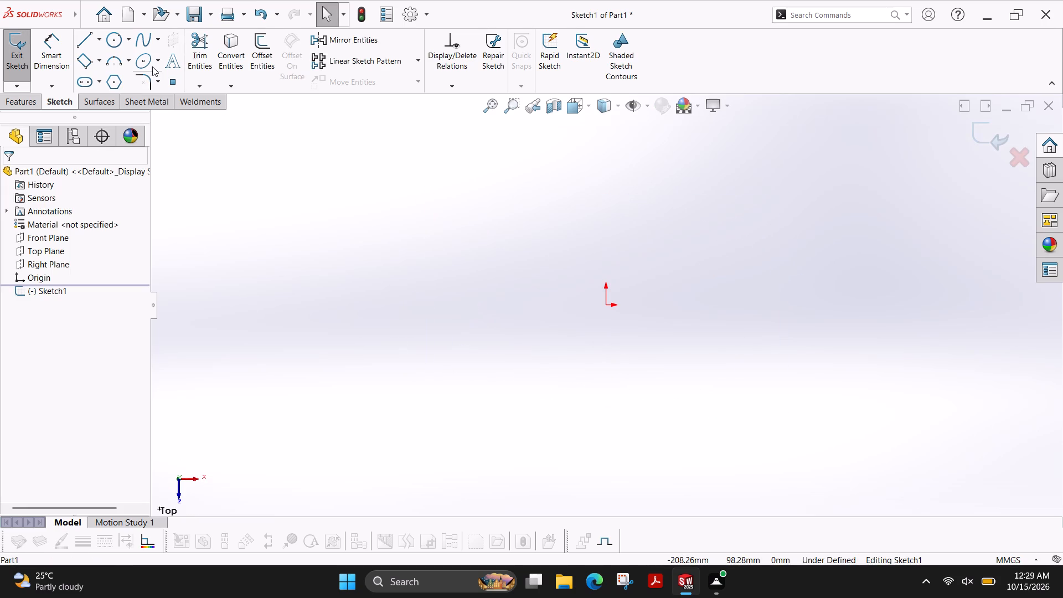
pyautogui.click(115, 32)
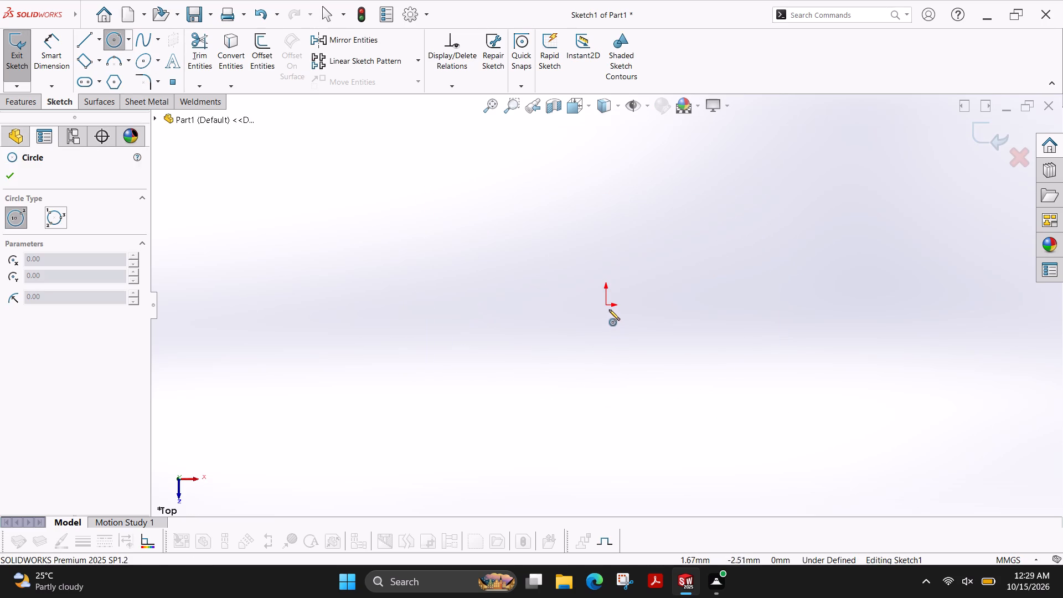
pyautogui.click(605, 305)
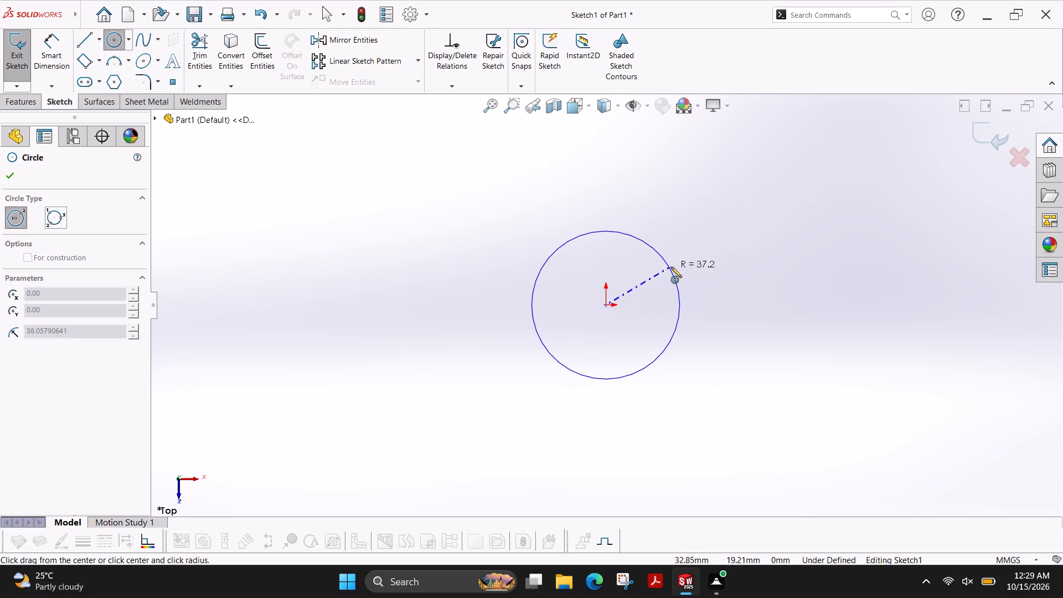
pyautogui.click(673, 267)
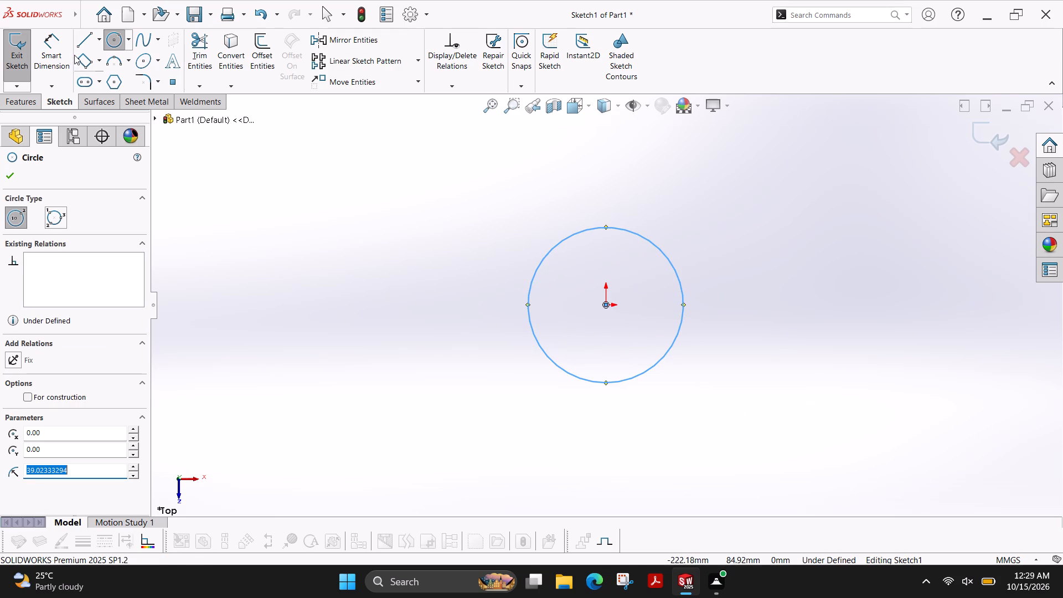
pyautogui.click(606, 306)
pyautogui.click(645, 279)
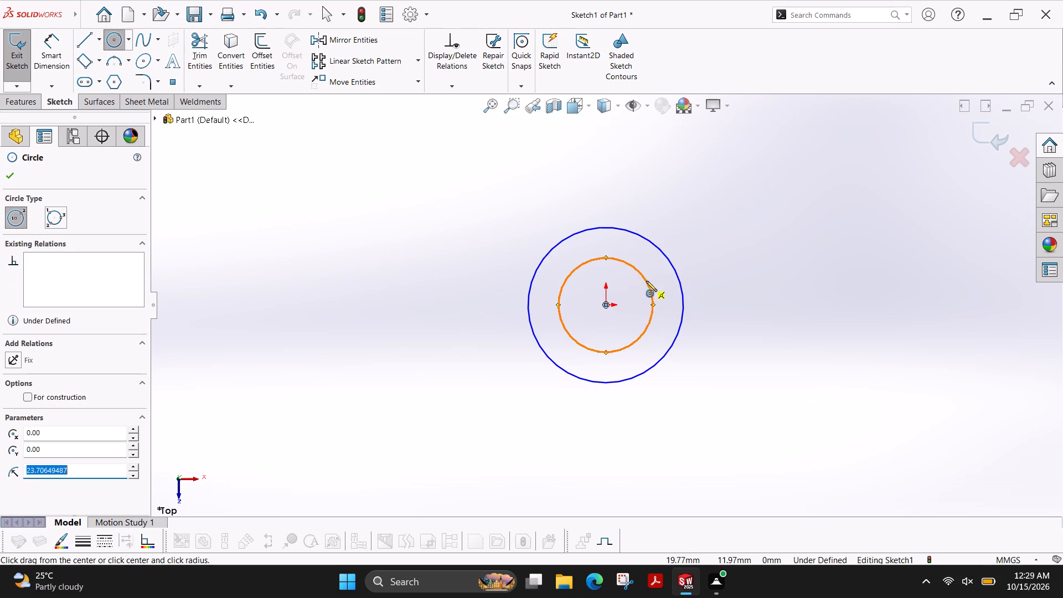
pyautogui.click(3, 173)
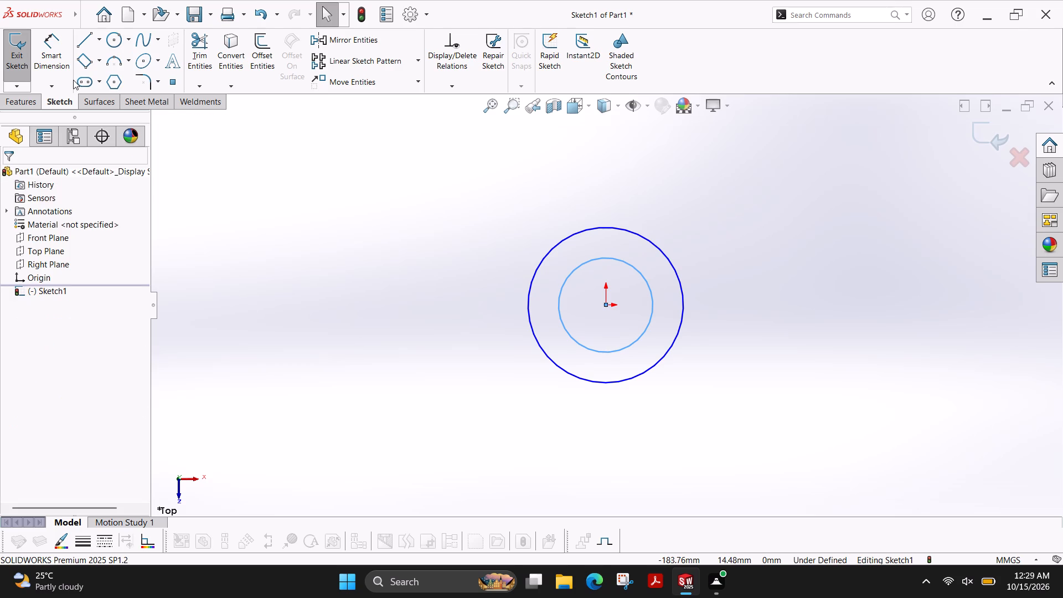
# Dimension the larger circle's diameter as 20 mm.
pyautogui.click(59, 49)
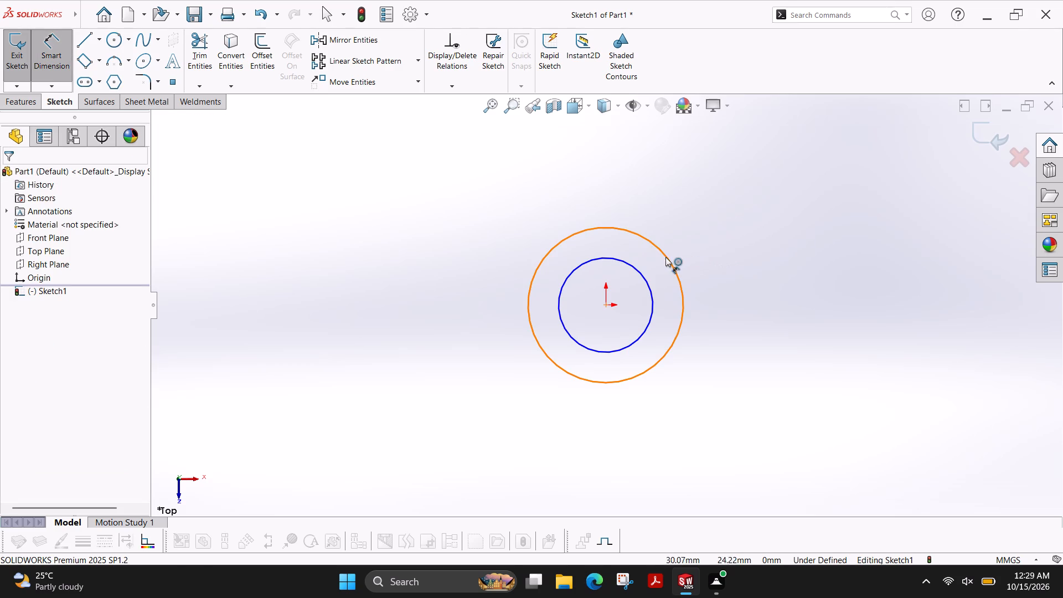
pyautogui.click(665, 257)
pyautogui.click(764, 298)
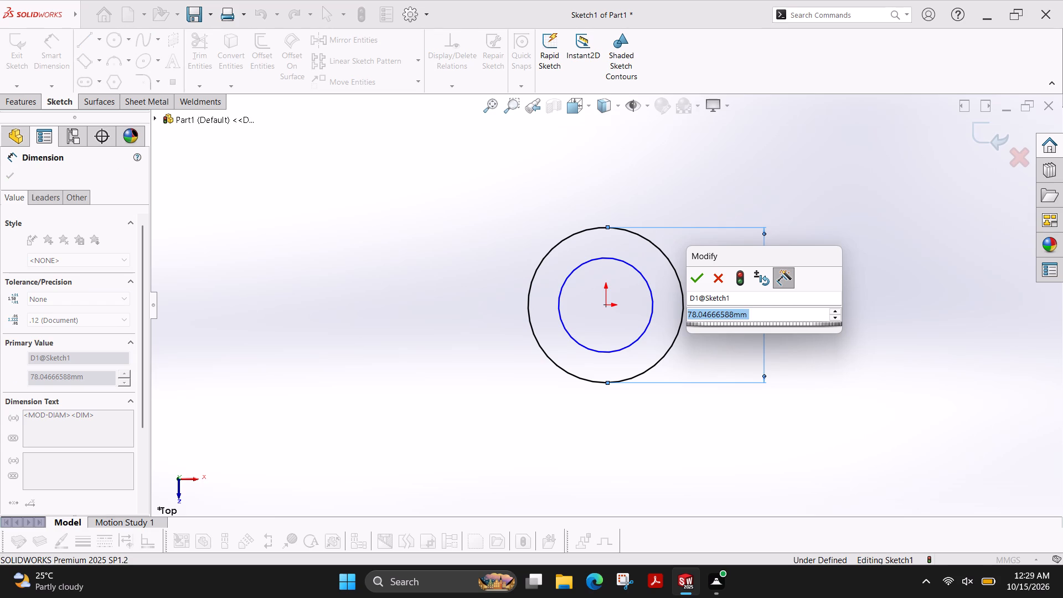
pyautogui.press('2')
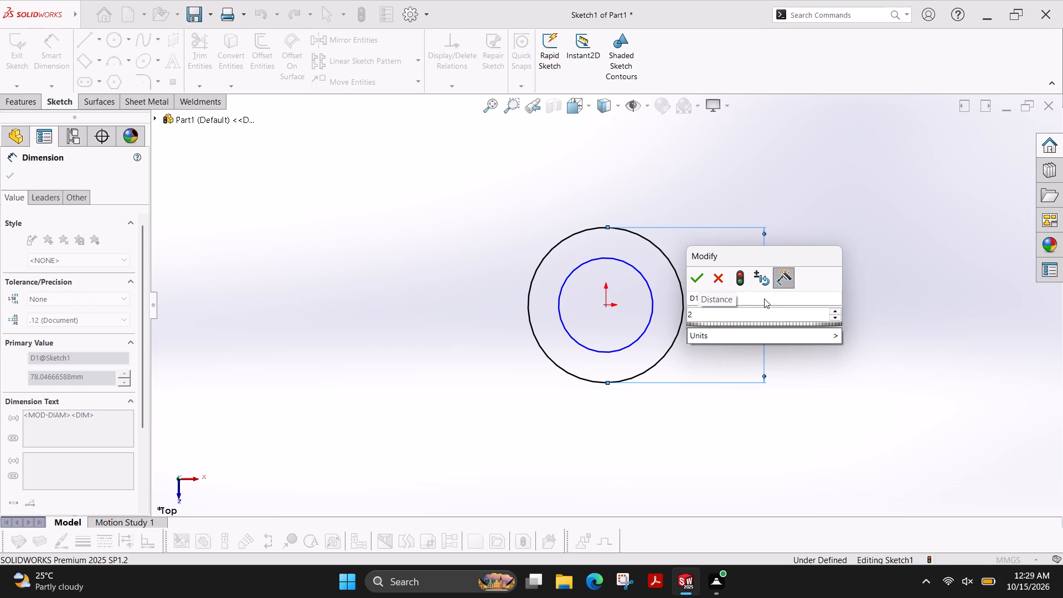
pyautogui.press('0')
pyautogui.press('Return')
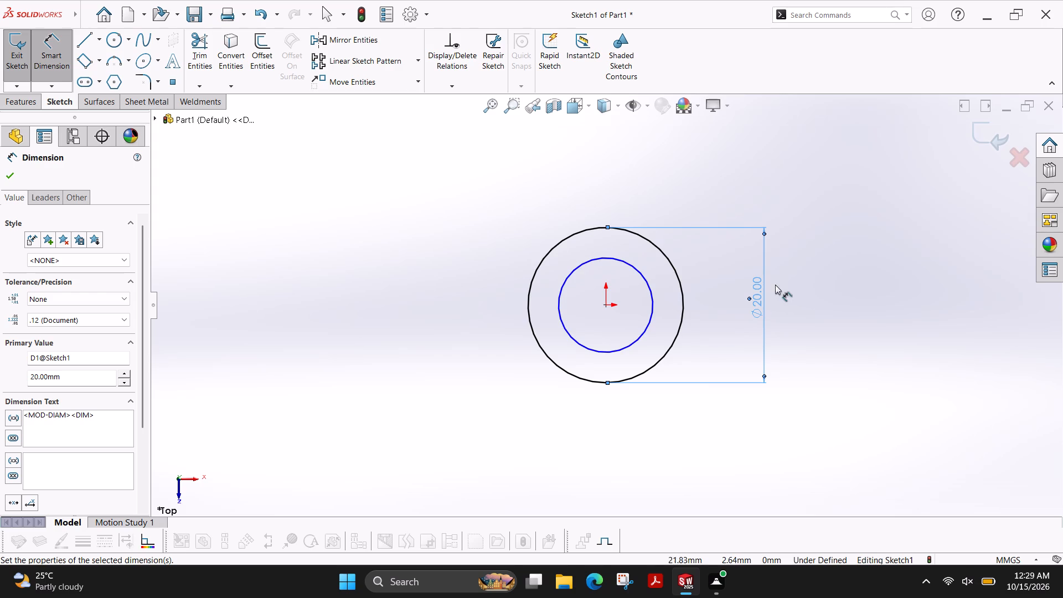
# Dimension the other, undimensioned circle's diameter as 32 mm.
pyautogui.click(653, 299)
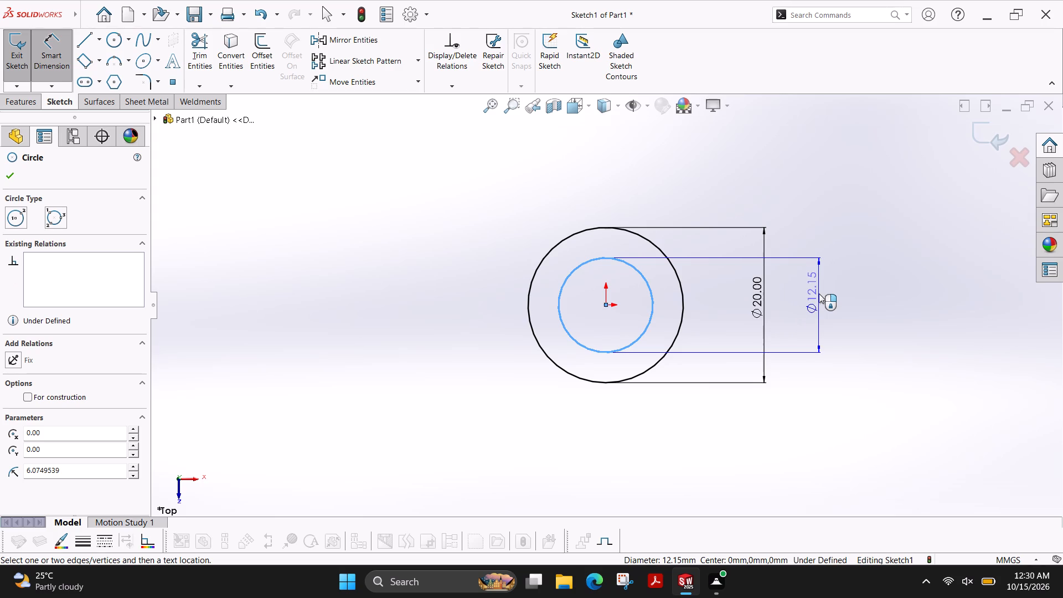
pyautogui.write('32')
pyautogui.press('Return')
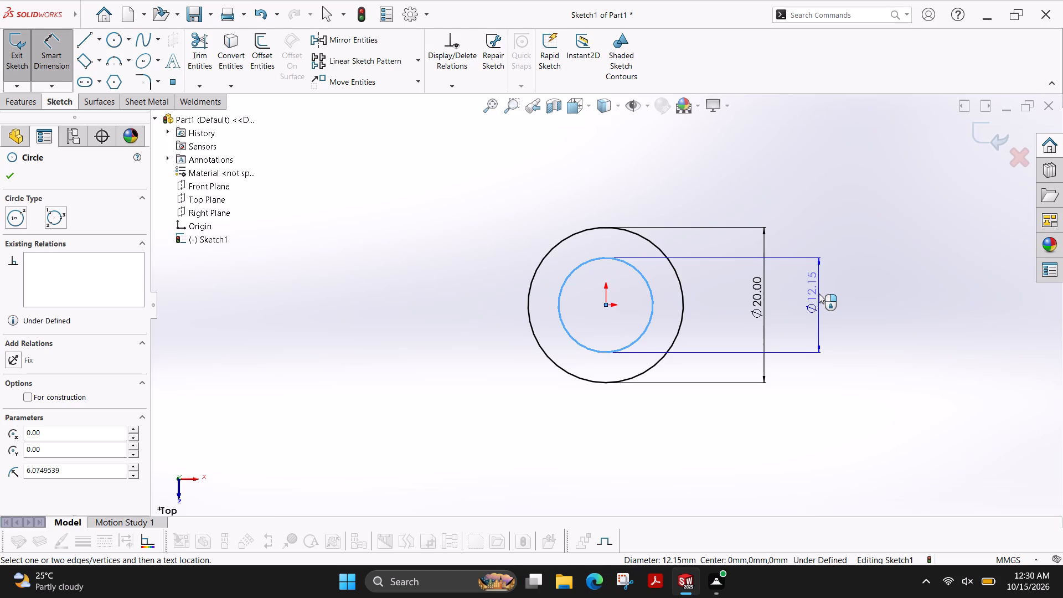
pyautogui.click(811, 294)
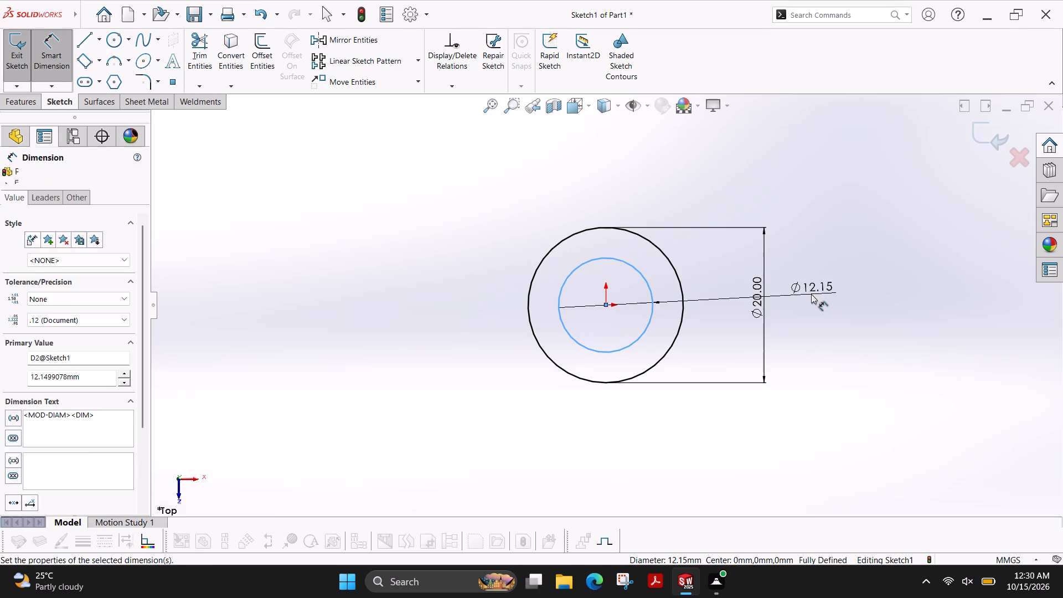
pyautogui.write('32')
pyautogui.press('Return')
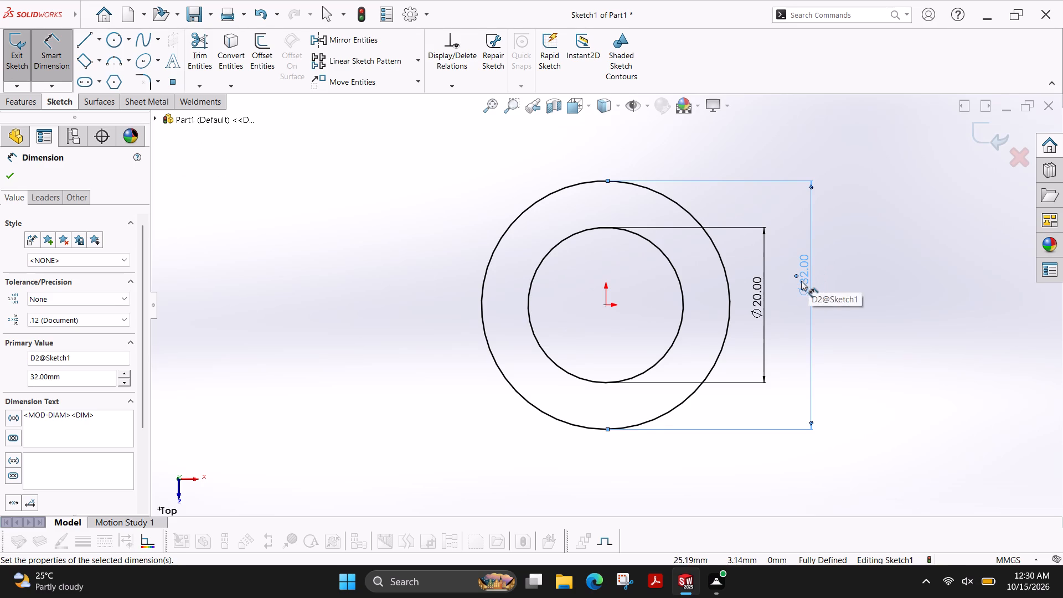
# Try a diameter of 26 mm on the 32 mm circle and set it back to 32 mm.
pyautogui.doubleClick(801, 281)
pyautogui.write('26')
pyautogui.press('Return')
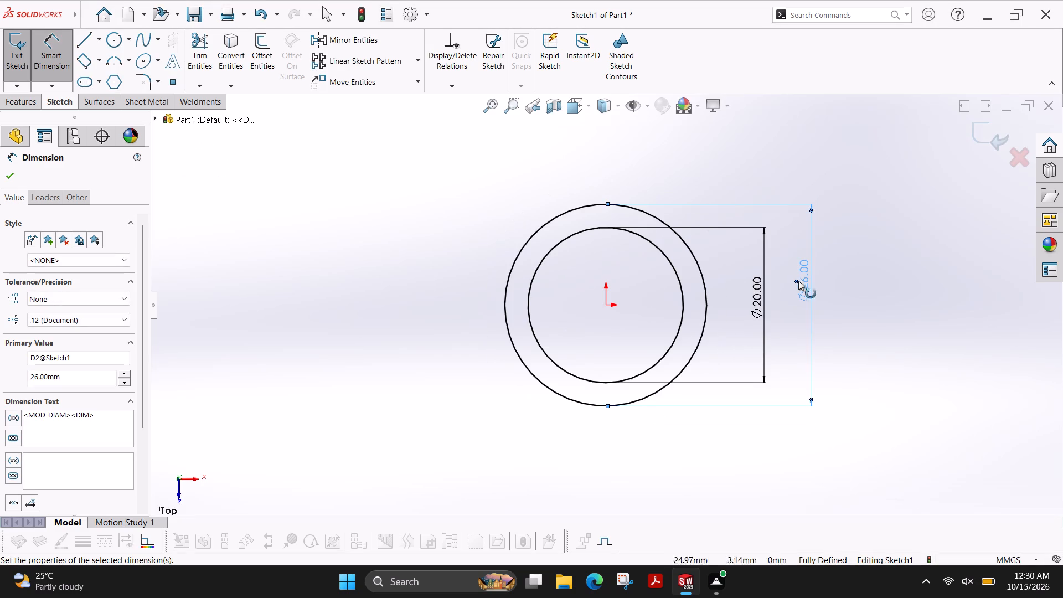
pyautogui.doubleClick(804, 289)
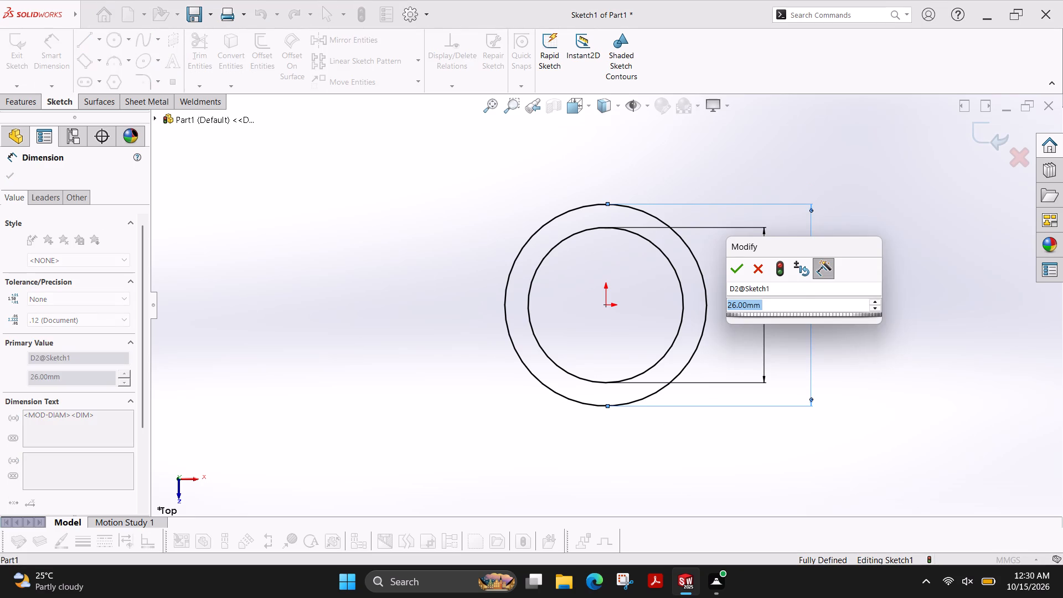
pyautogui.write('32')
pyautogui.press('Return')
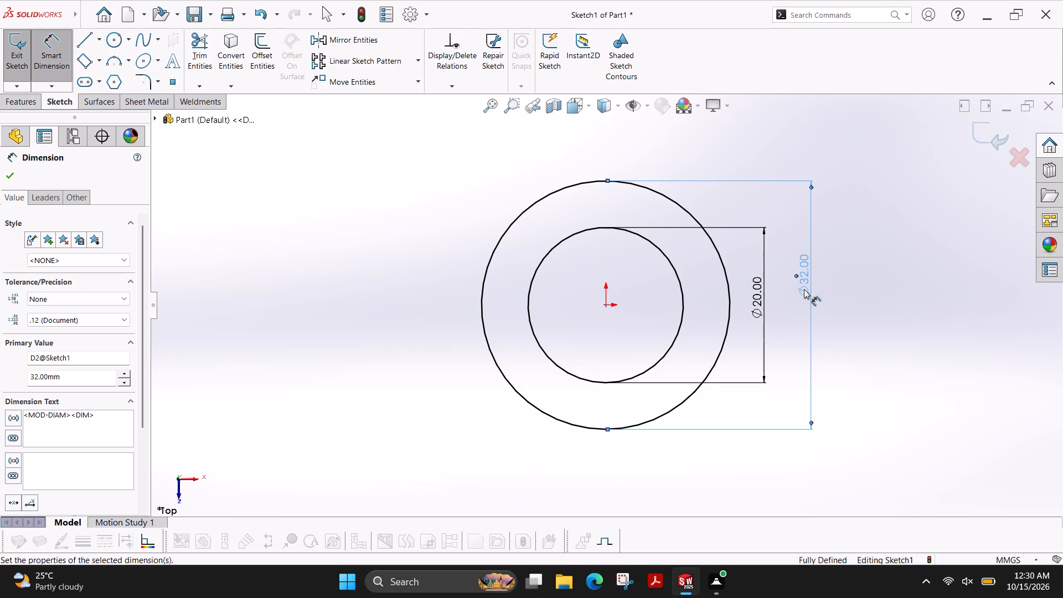
# Extrude the ring profile between the two circles as a blind boss 14 mm deep.
pyautogui.scroll(-3, 697, 339)
pyautogui.scroll(4, 694, 337)
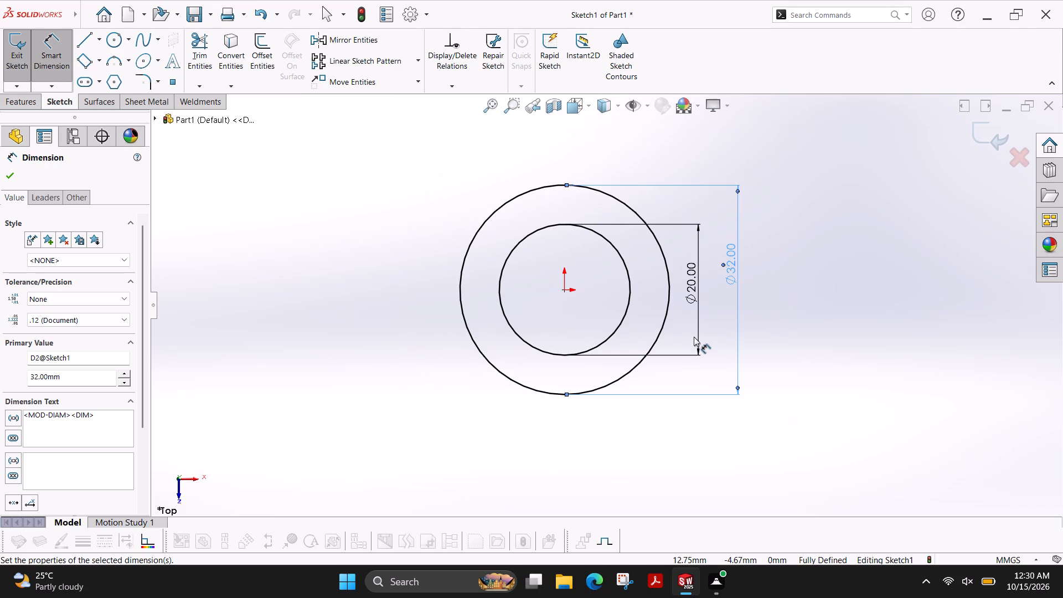
pyautogui.click(25, 104)
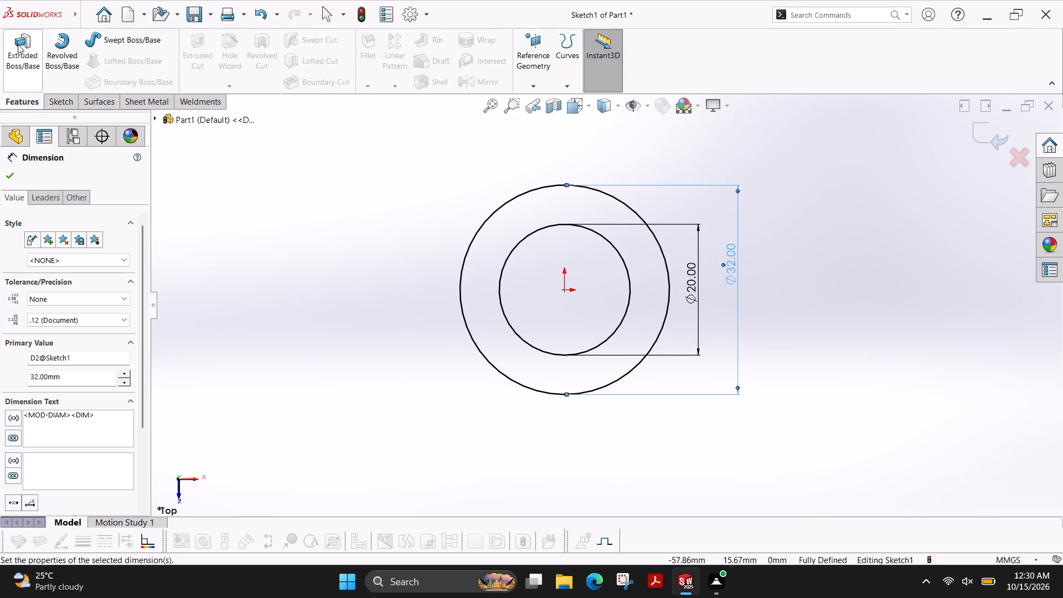
pyautogui.click(18, 44)
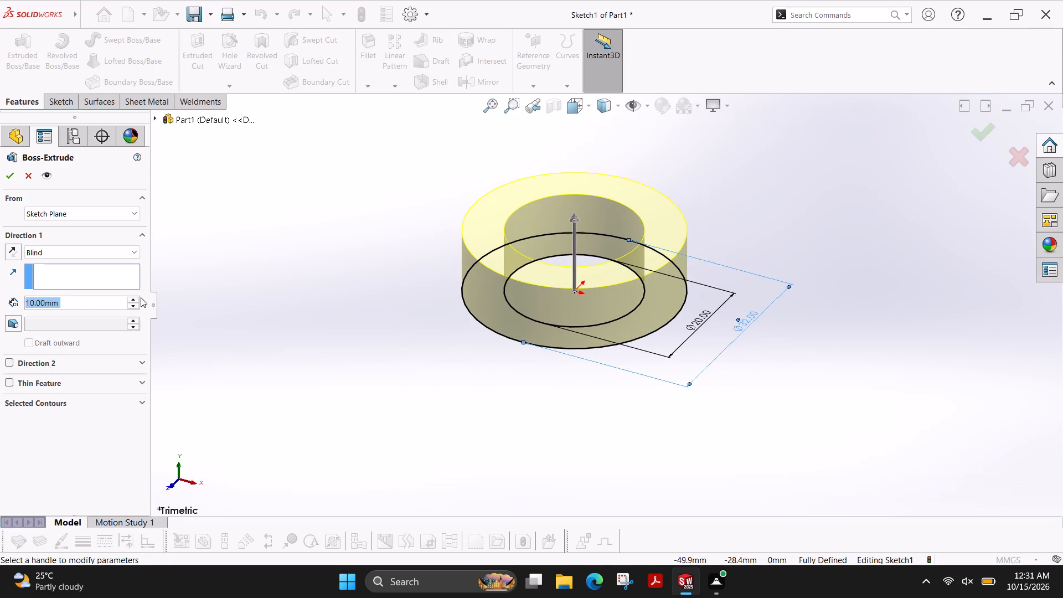
pyautogui.write('14')
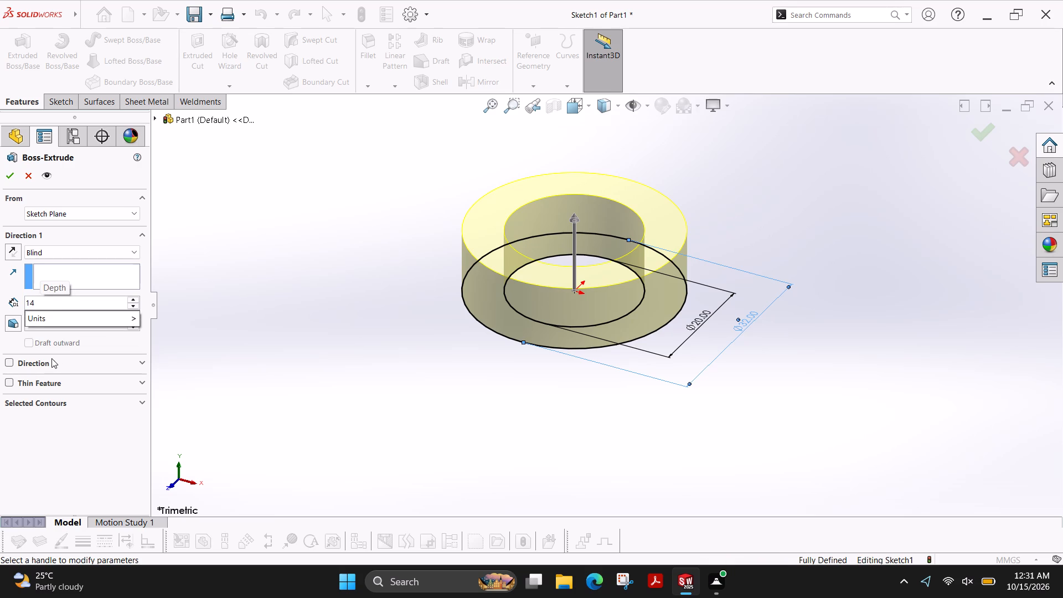
pyautogui.press('Return')
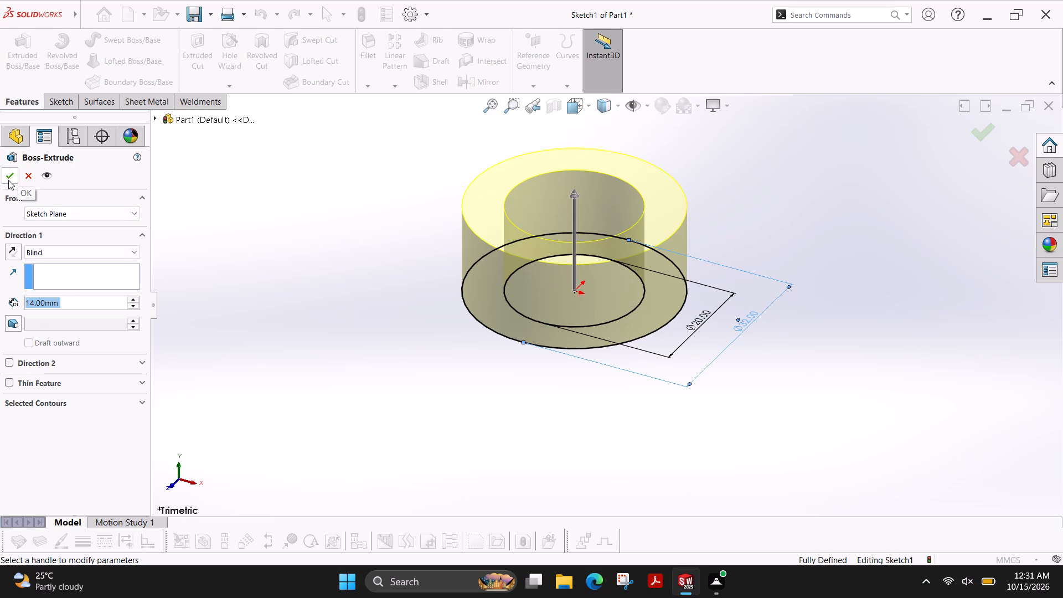
pyautogui.click(8, 180)
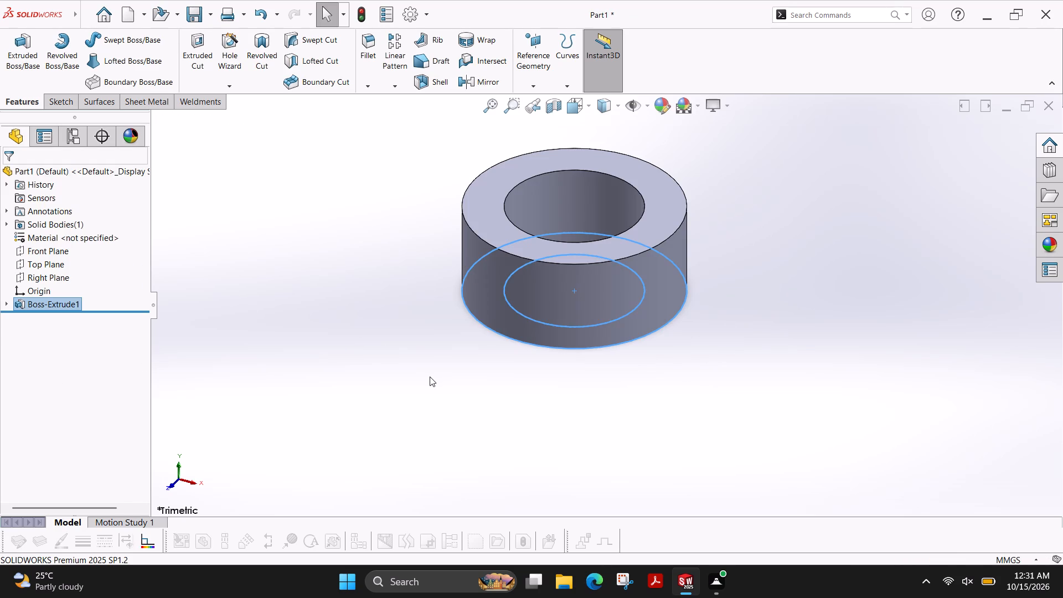
# Start a new sketch on the ring's bottom annular face.
pyautogui.keyDown('ctrl'); pyautogui.keyDown('shift'); pyautogui.moveTo(442, 388); pyautogui.dragTo(489, 230, button='middle'); pyautogui.keyUp('shift'); pyautogui.keyUp('ctrl')
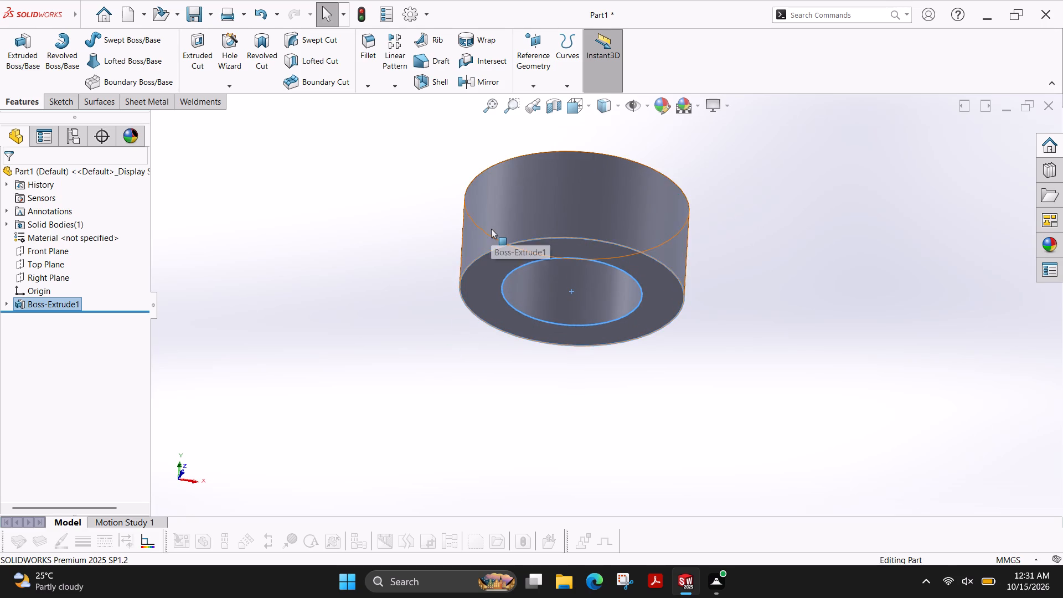
pyautogui.press('Escape')
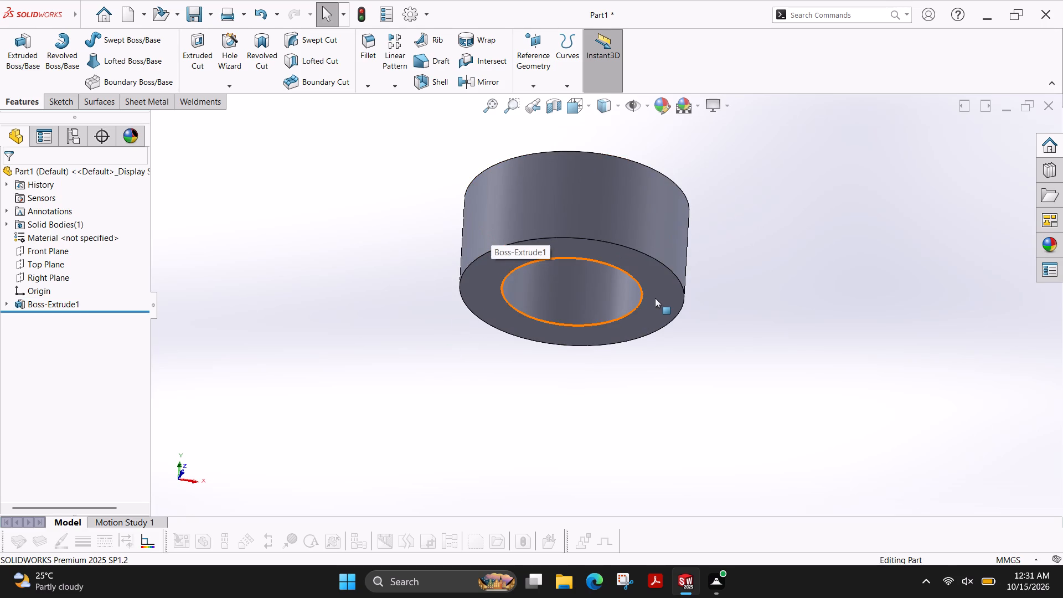
pyautogui.click(655, 298)
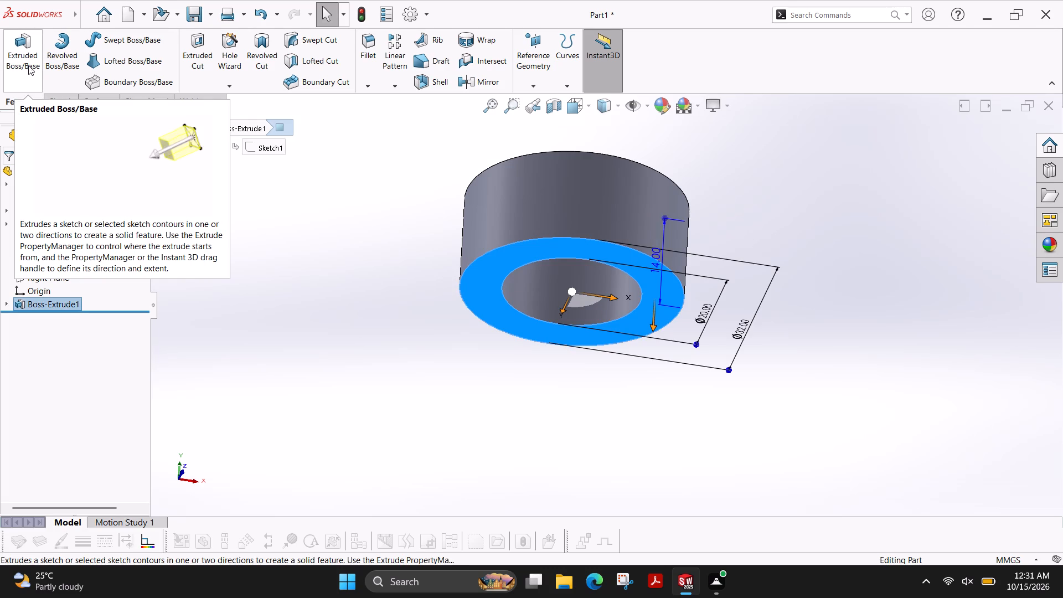
pyautogui.click(68, 96)
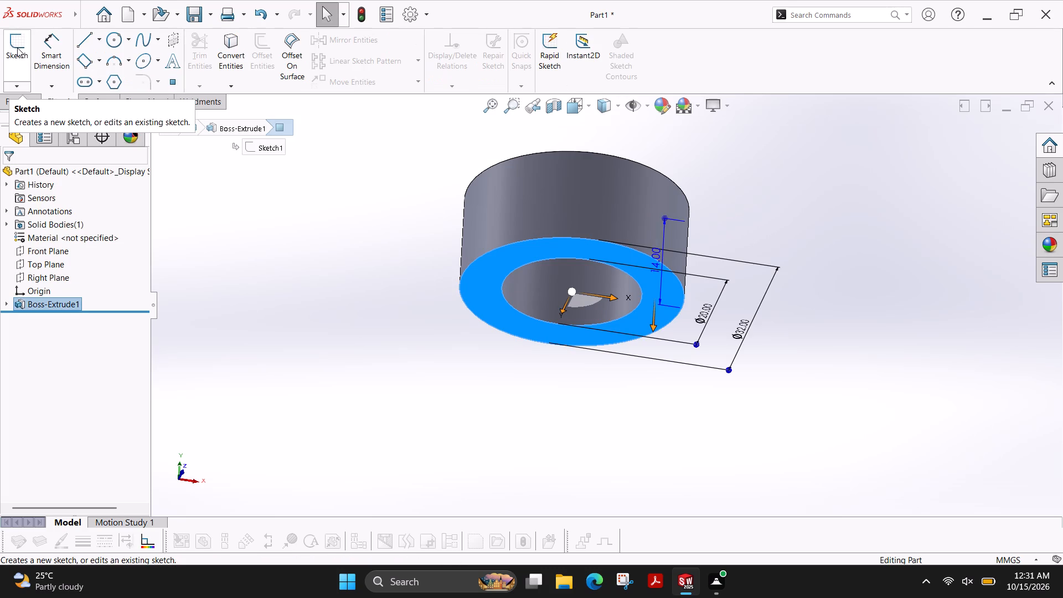
pyautogui.click(17, 47)
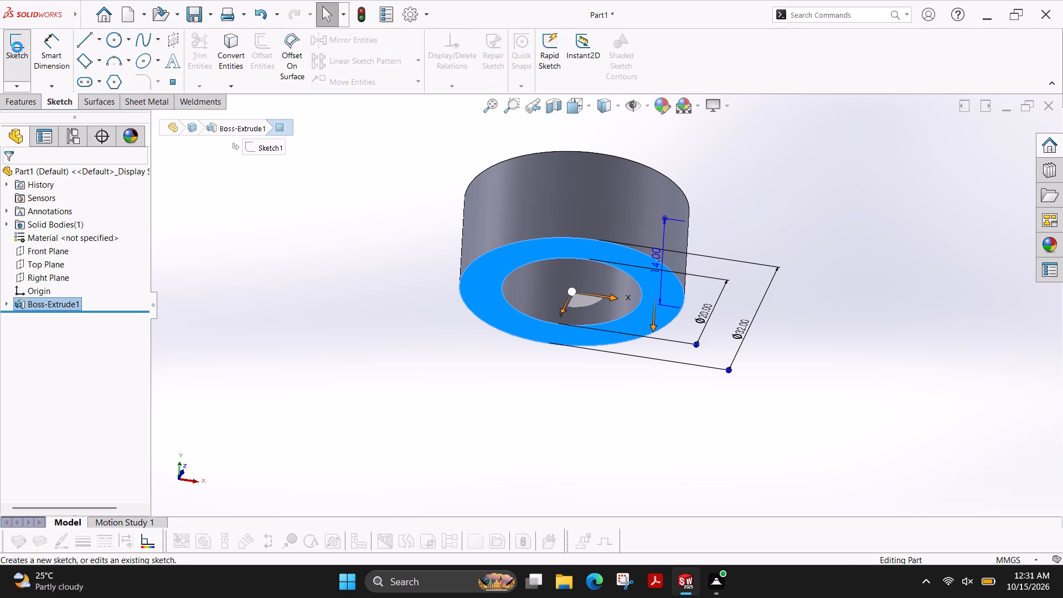
# Sketch two concentric circles beside the ring, radii about 3.3 and 7.8 mm, centred about 37 mm horizontally from the origin.
pyautogui.scroll(-2, 937, 358)
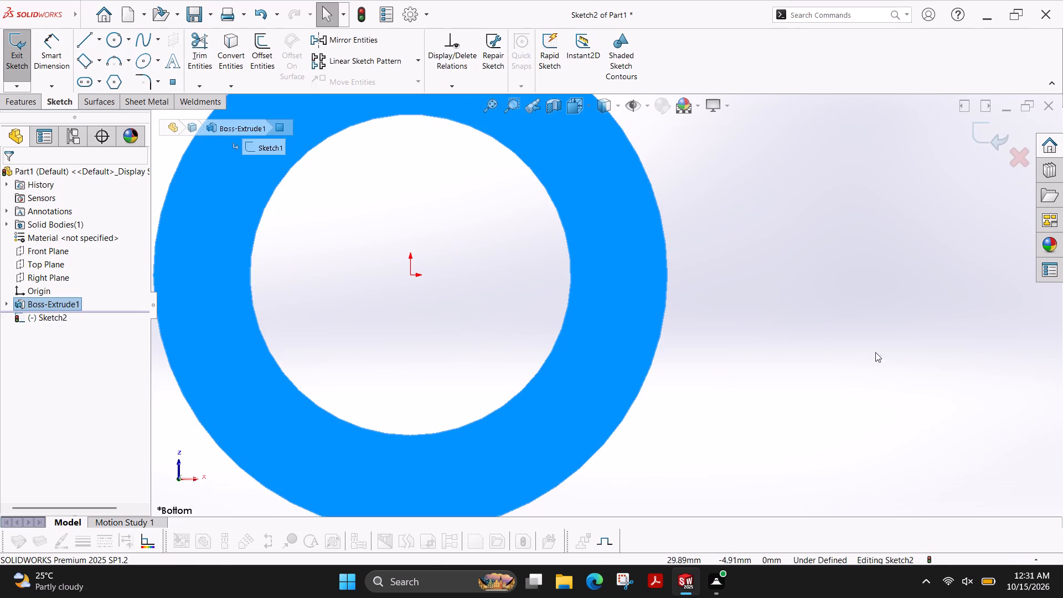
pyautogui.scroll(2, 862, 349)
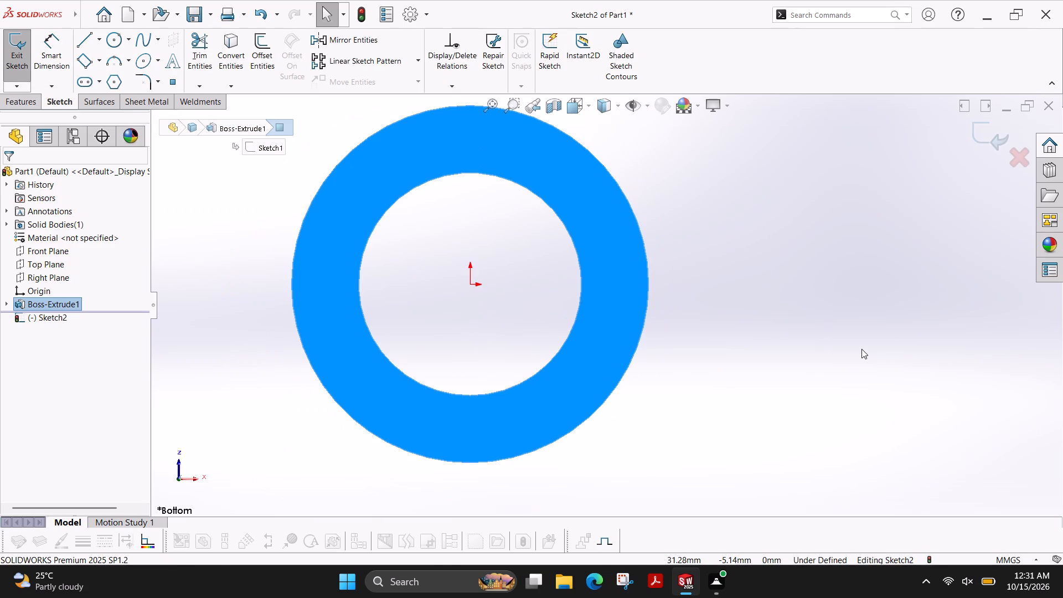
pyautogui.scroll(3, 861, 349)
pyautogui.scroll(-1, 838, 302)
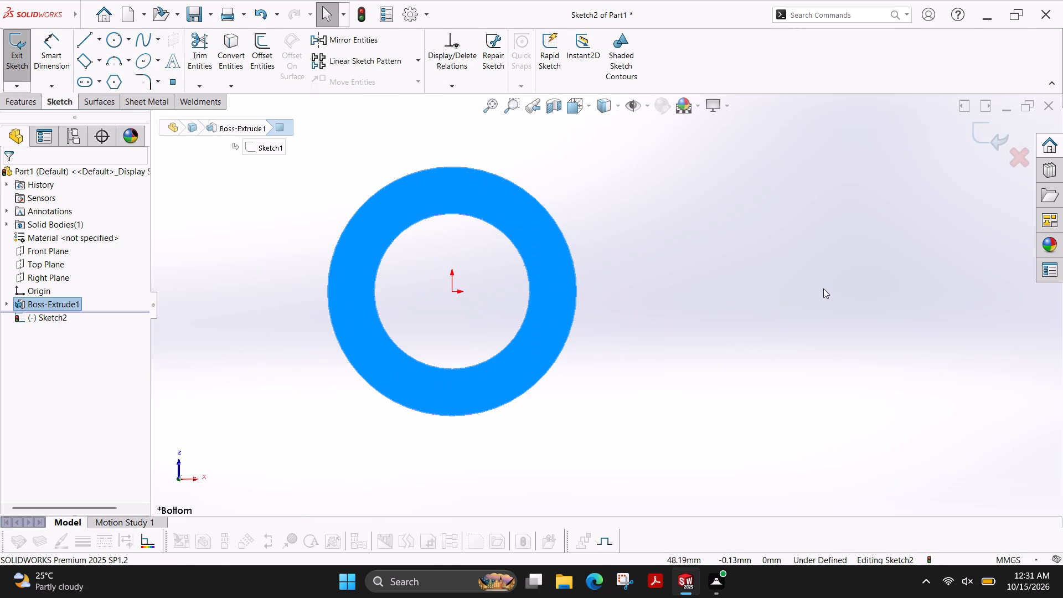
pyautogui.press('Escape')
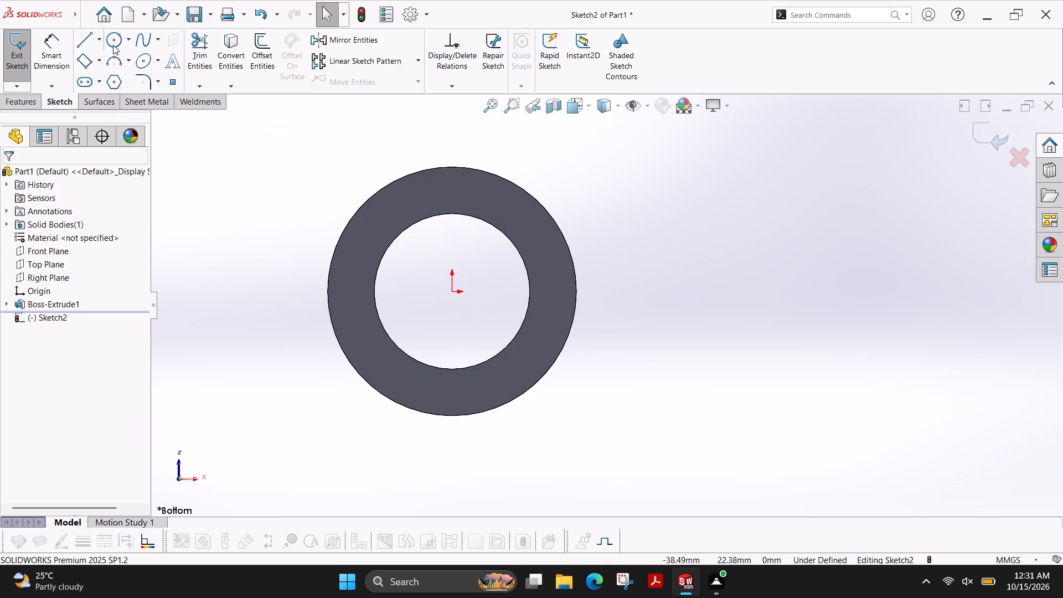
pyautogui.click(113, 45)
pyautogui.scroll(-1, 631, 235)
pyautogui.scroll(2, 472, 291)
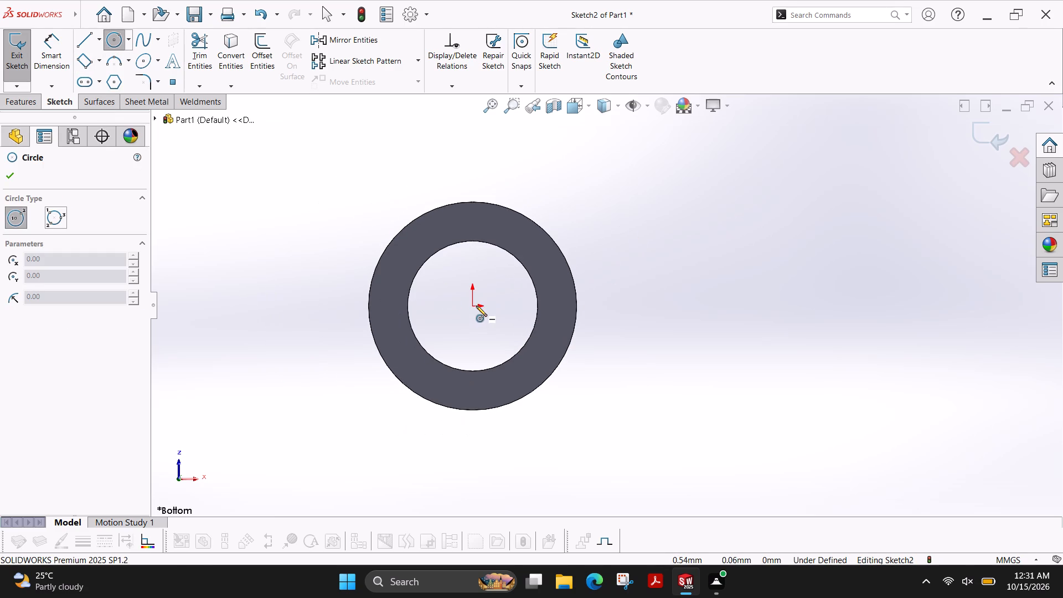
pyautogui.click(715, 307)
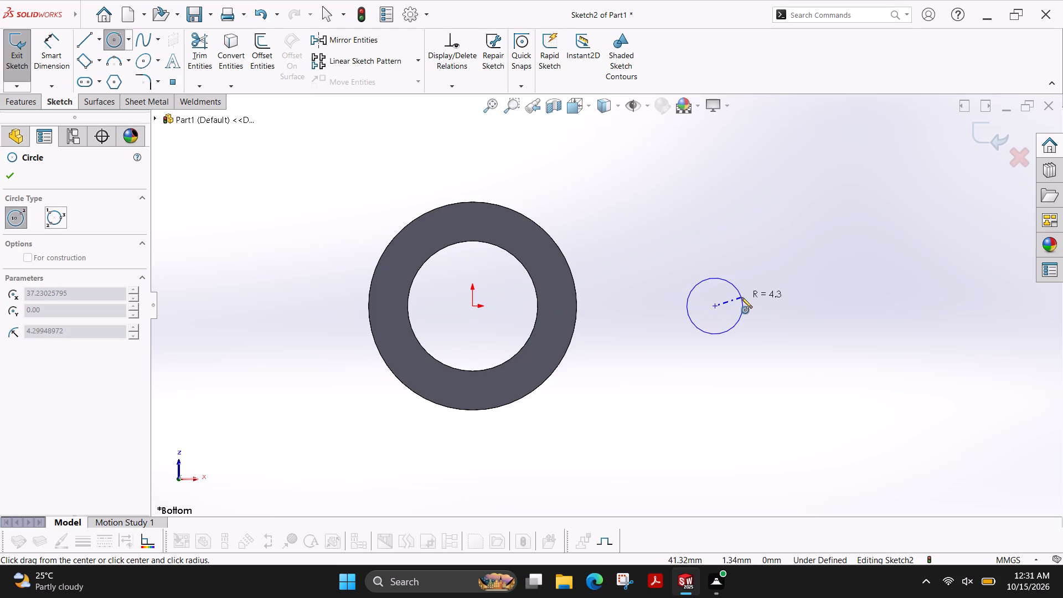
pyautogui.click(735, 298)
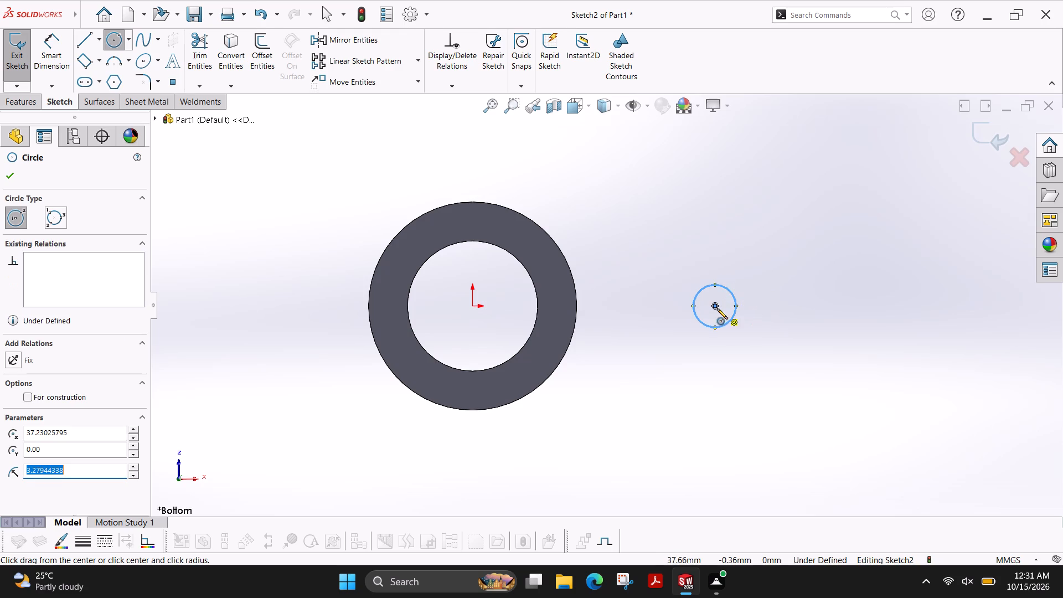
pyautogui.click(715, 306)
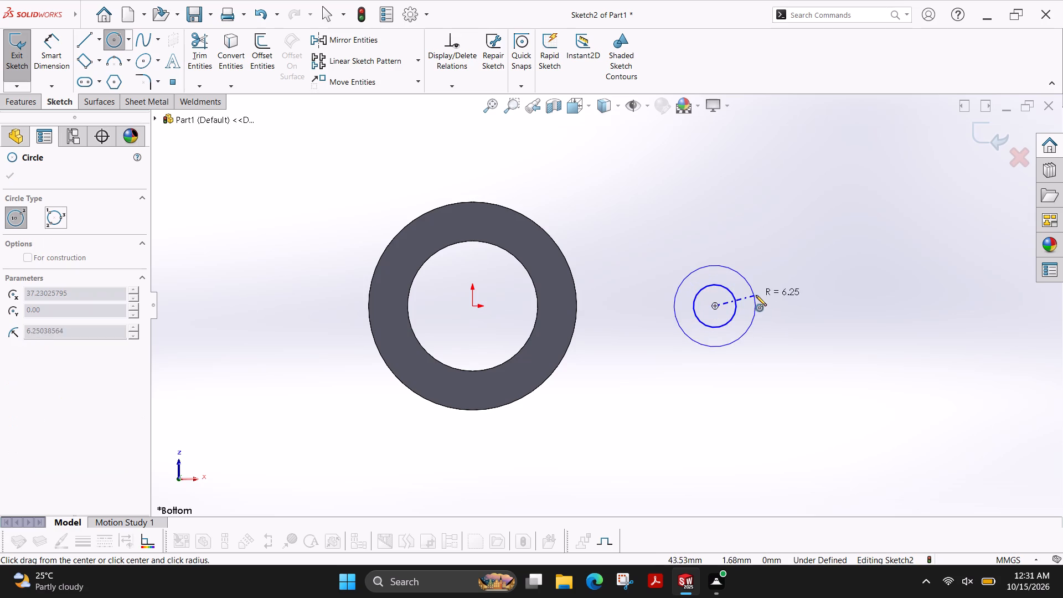
pyautogui.click(764, 294)
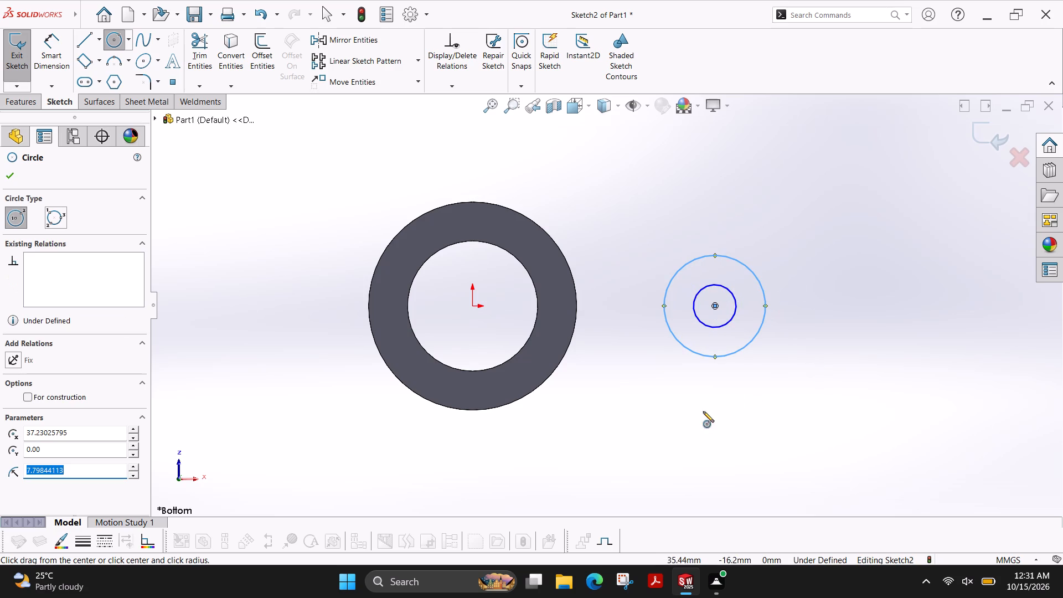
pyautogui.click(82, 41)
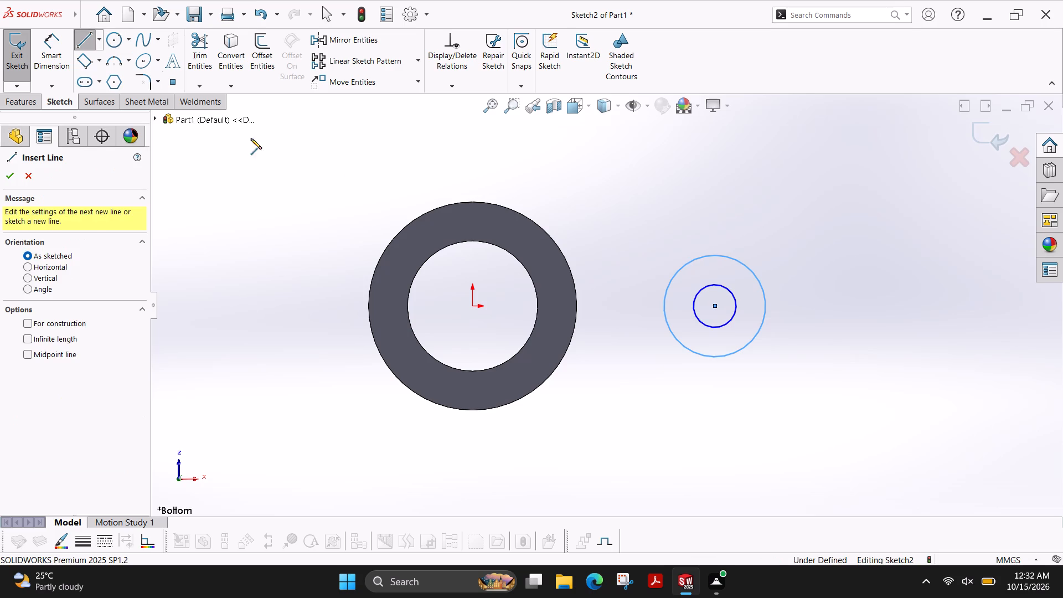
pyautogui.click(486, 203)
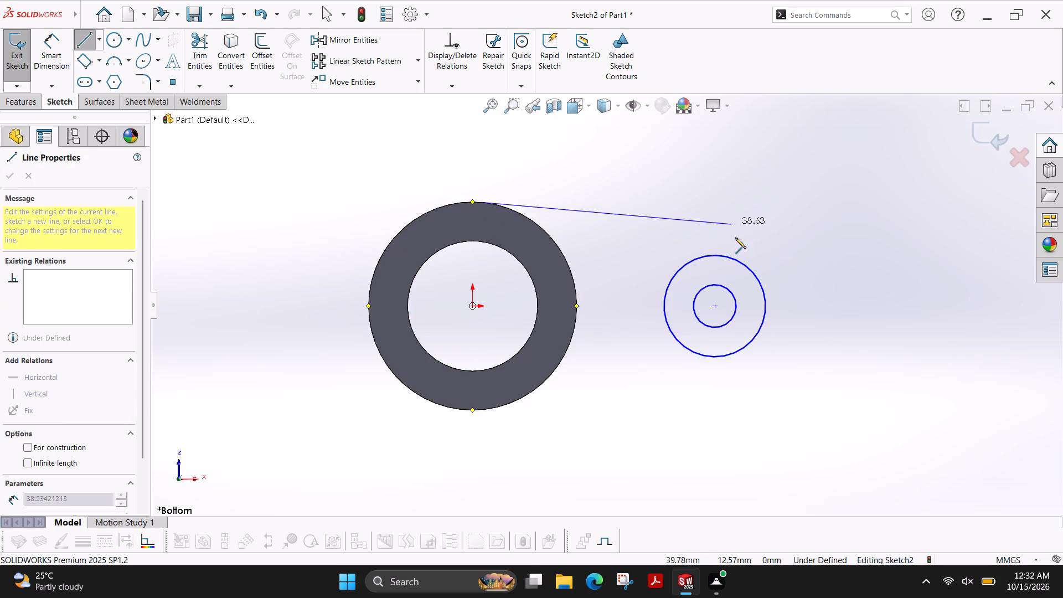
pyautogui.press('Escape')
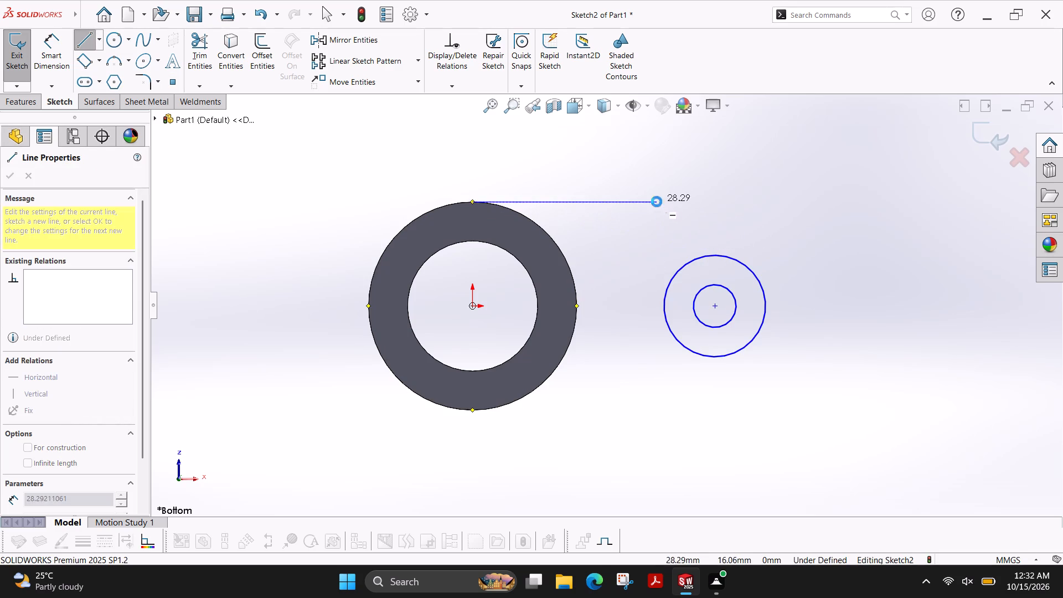
# Sketch a horizontal line from the origin to the shared centre of the two circles.
pyautogui.click(87, 47)
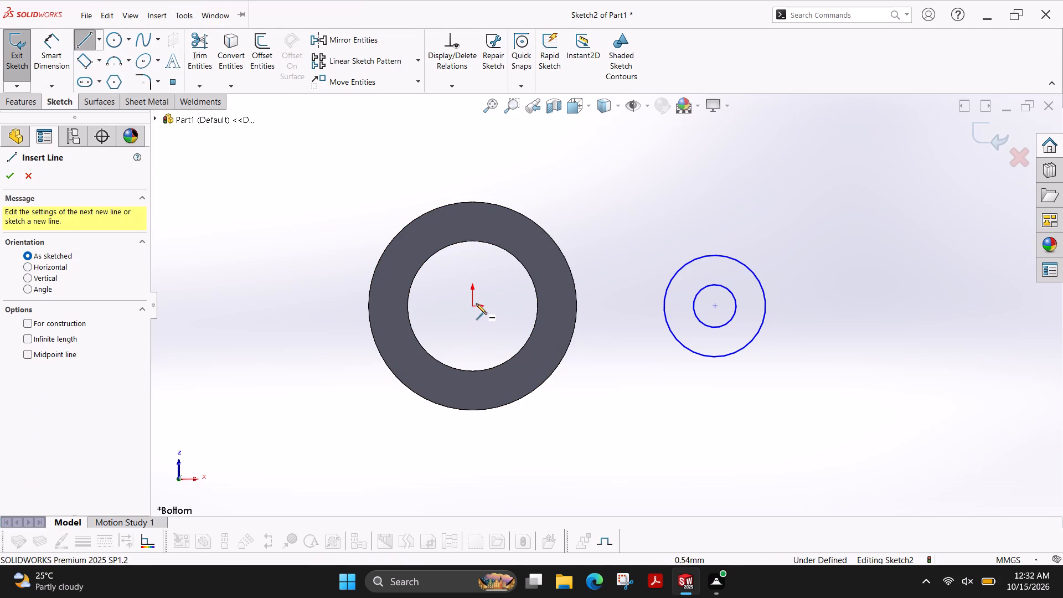
pyautogui.click(473, 306)
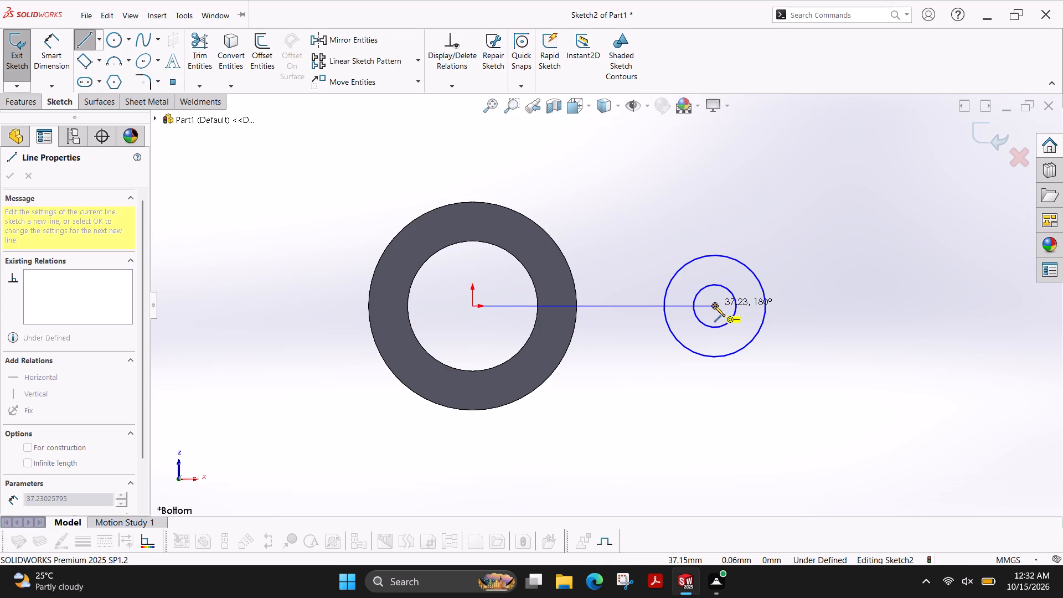
pyautogui.click(714, 306)
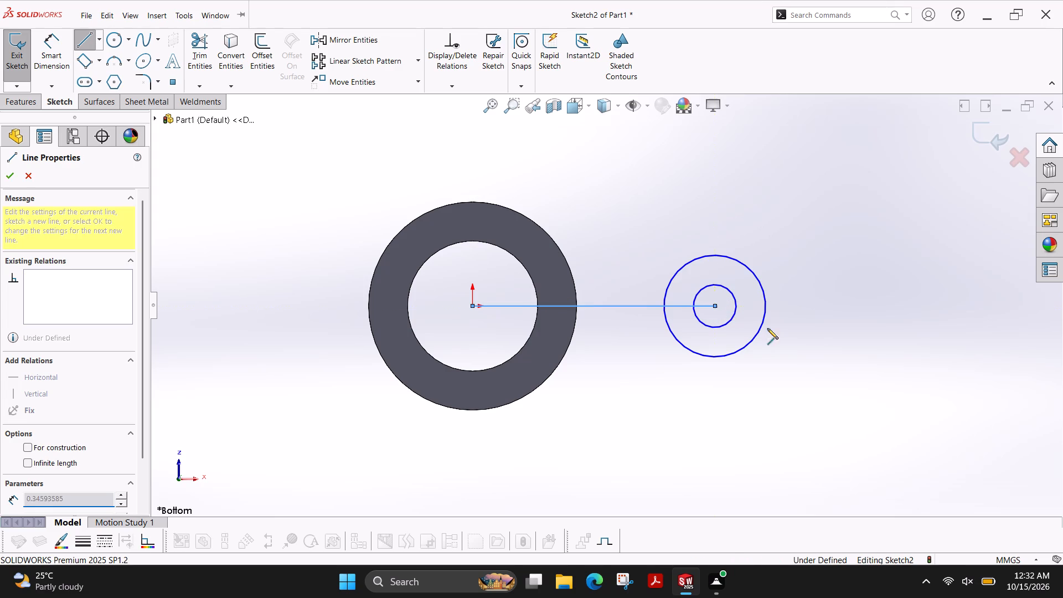
pyautogui.press('Escape')
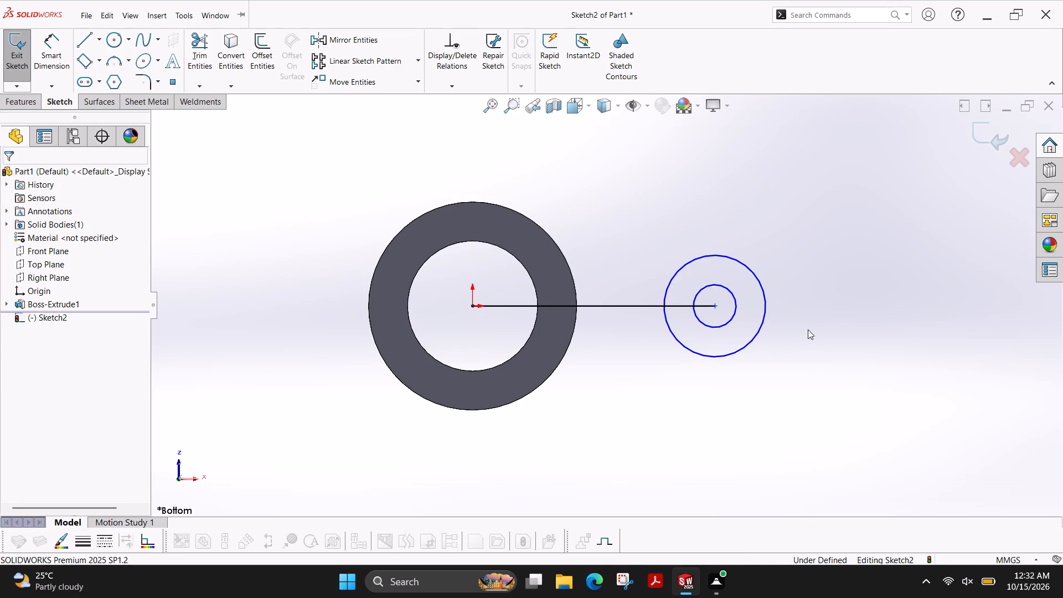
# Dimension the horizontal centre-to-centre line's length as 38 mm.
pyautogui.click(59, 62)
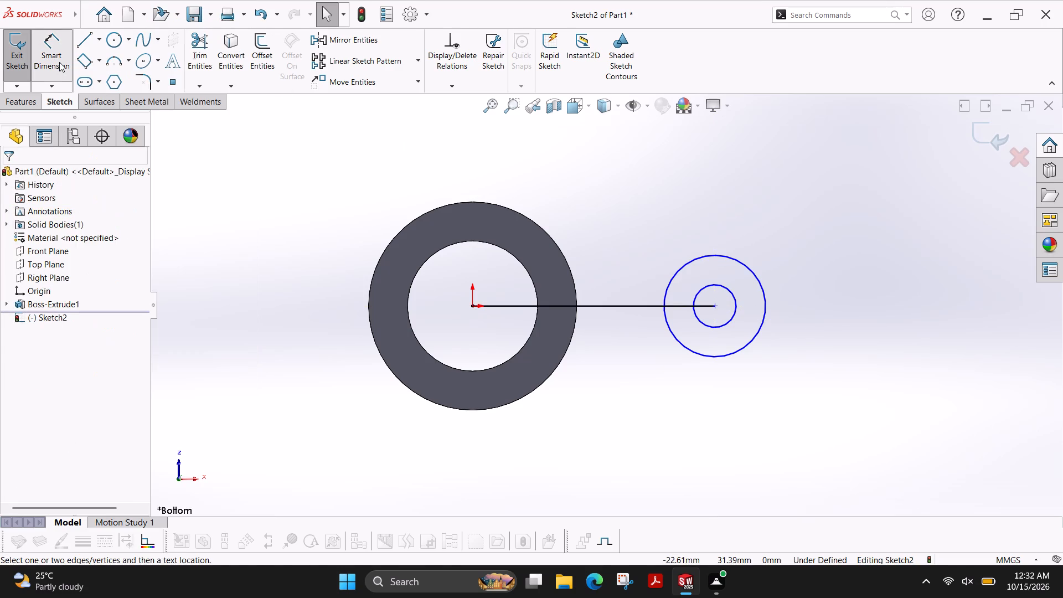
pyautogui.click(59, 62)
pyautogui.click(59, 62)
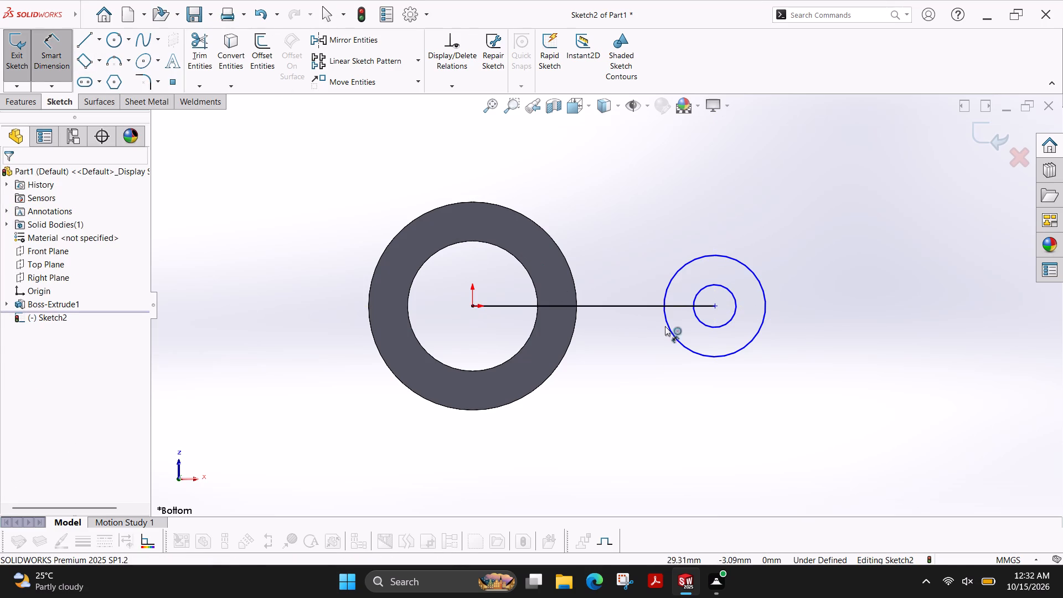
pyautogui.click(621, 306)
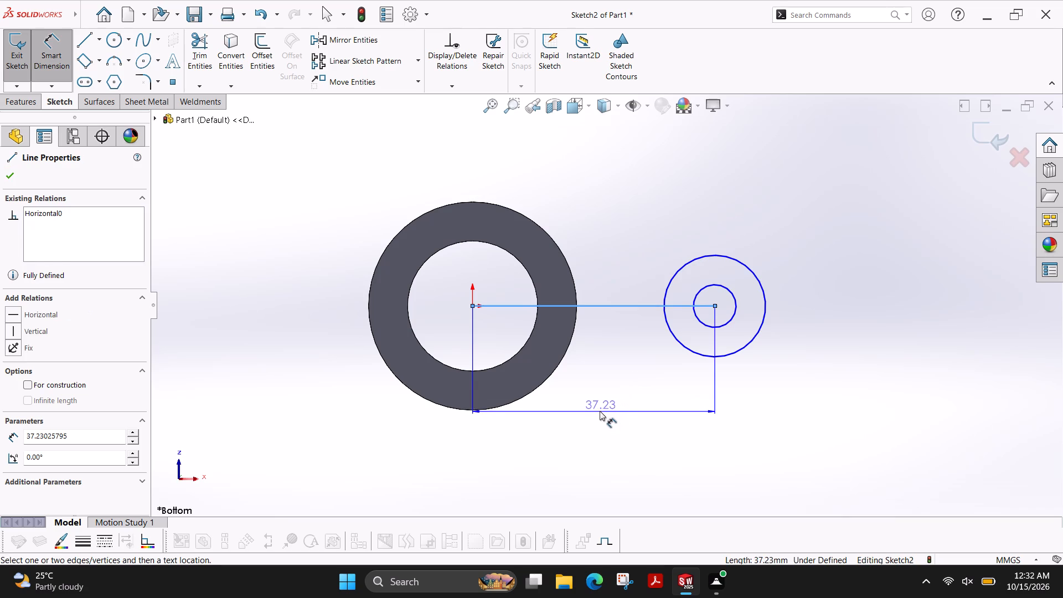
pyautogui.click(600, 411)
pyautogui.write('38')
pyautogui.press('Return')
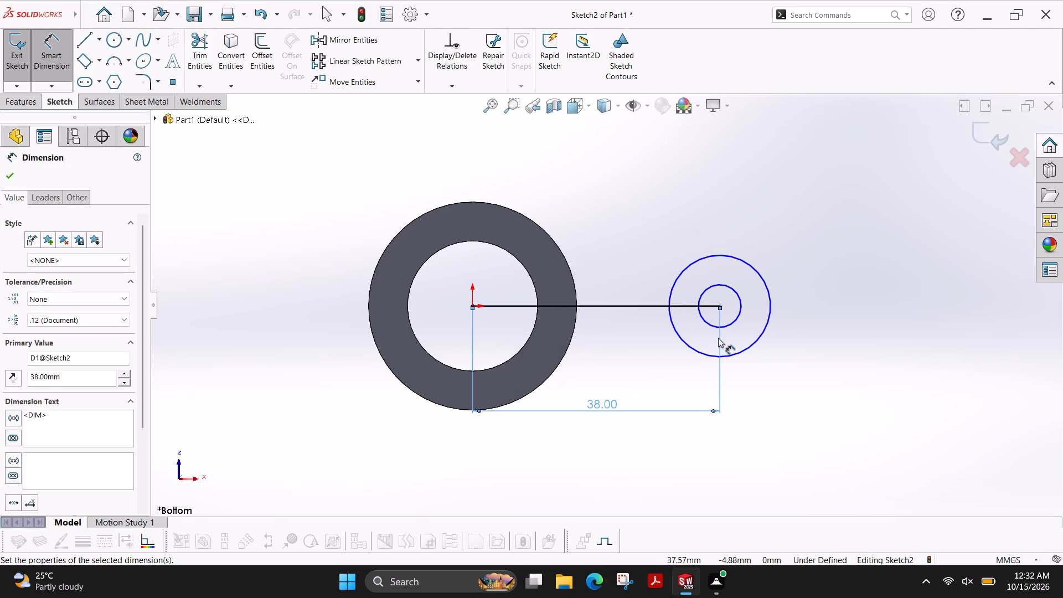
# Dimension the inner circle's diameter as 6 mm and the outer concentric circle's diameter as 18 mm.
pyautogui.click(743, 305)
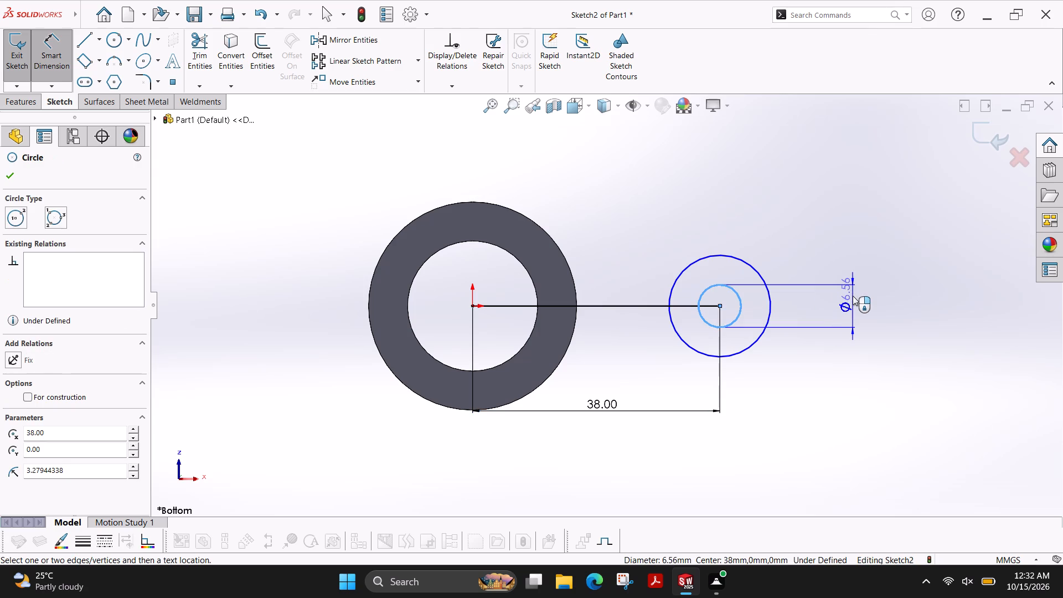
pyautogui.click(852, 304)
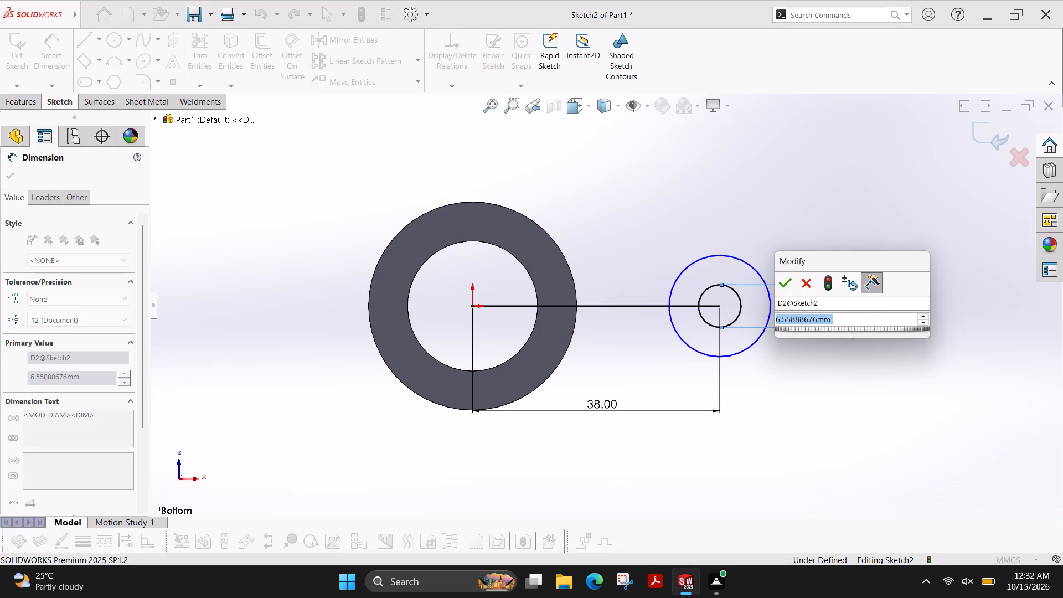
pyautogui.press('6')
pyautogui.press('Return')
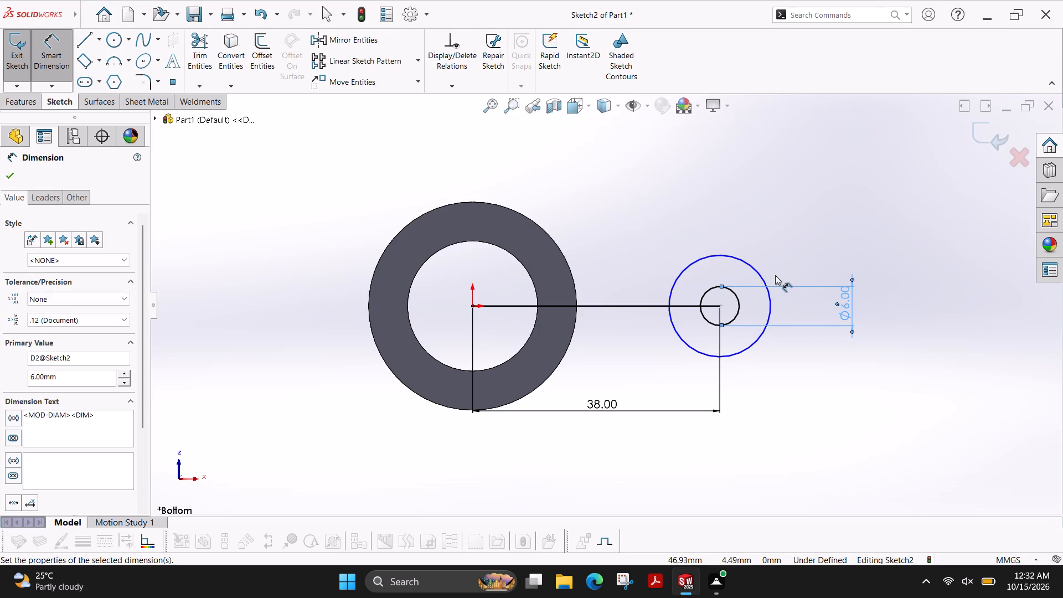
pyautogui.click(756, 272)
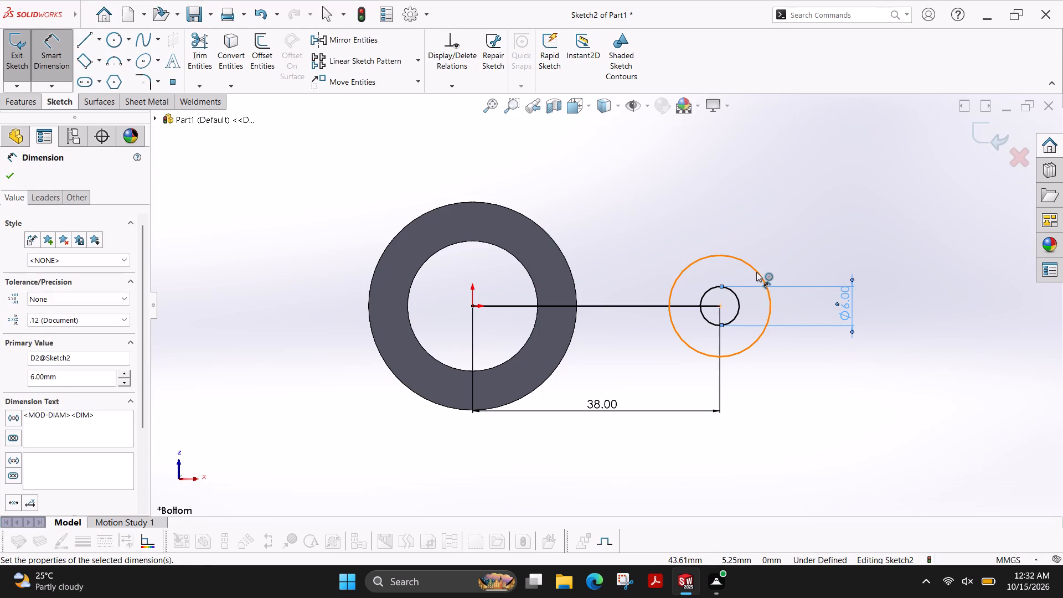
pyautogui.click(892, 295)
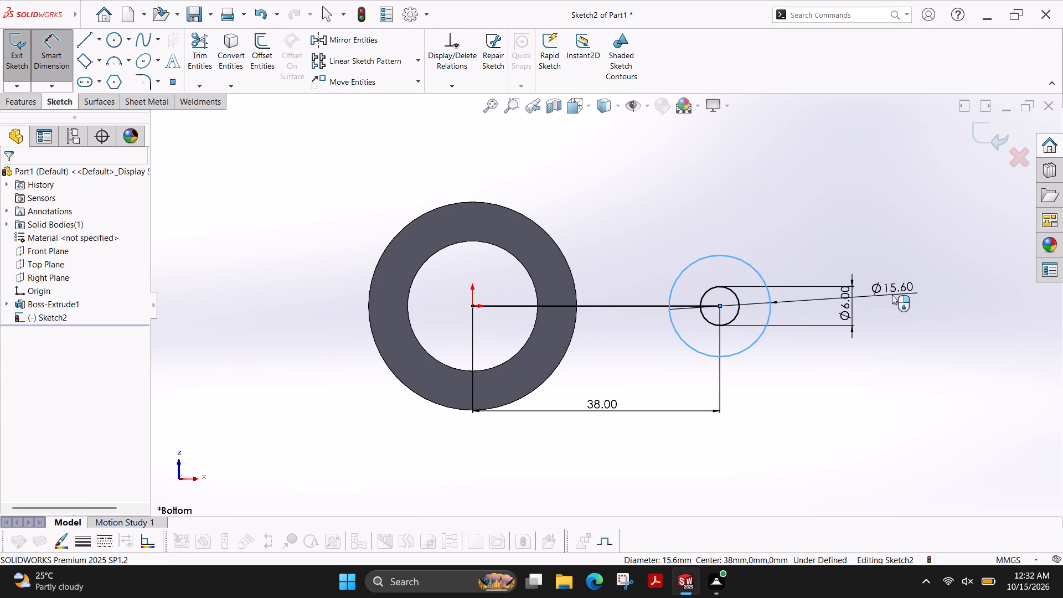
pyautogui.write('18')
pyautogui.press('Return')
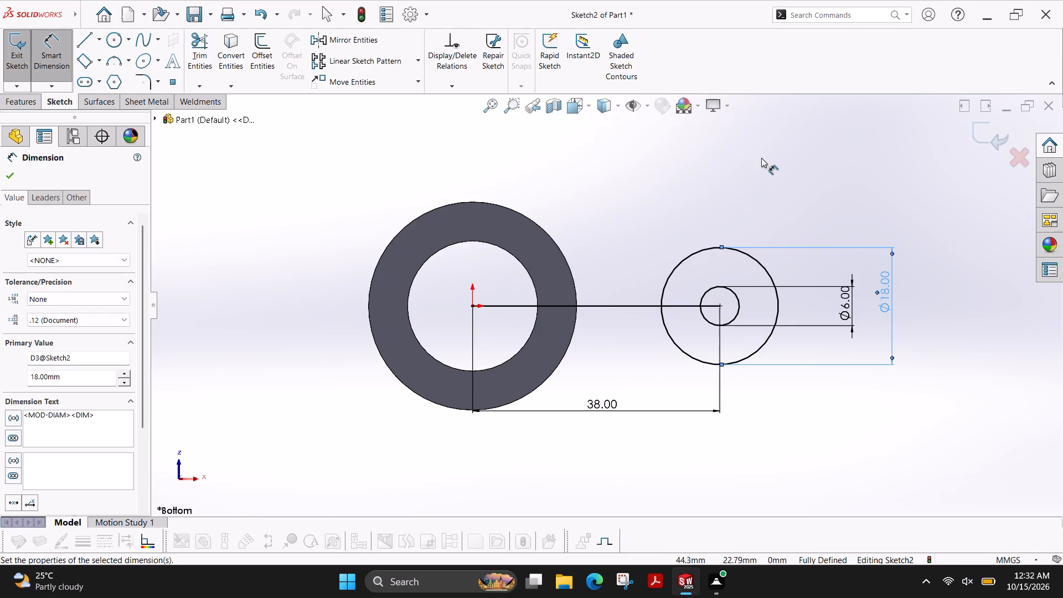
# Sketch two lines tangent to the ring's outer edge and the 18 mm circle, one above and one below the centre line.
pyautogui.click(81, 42)
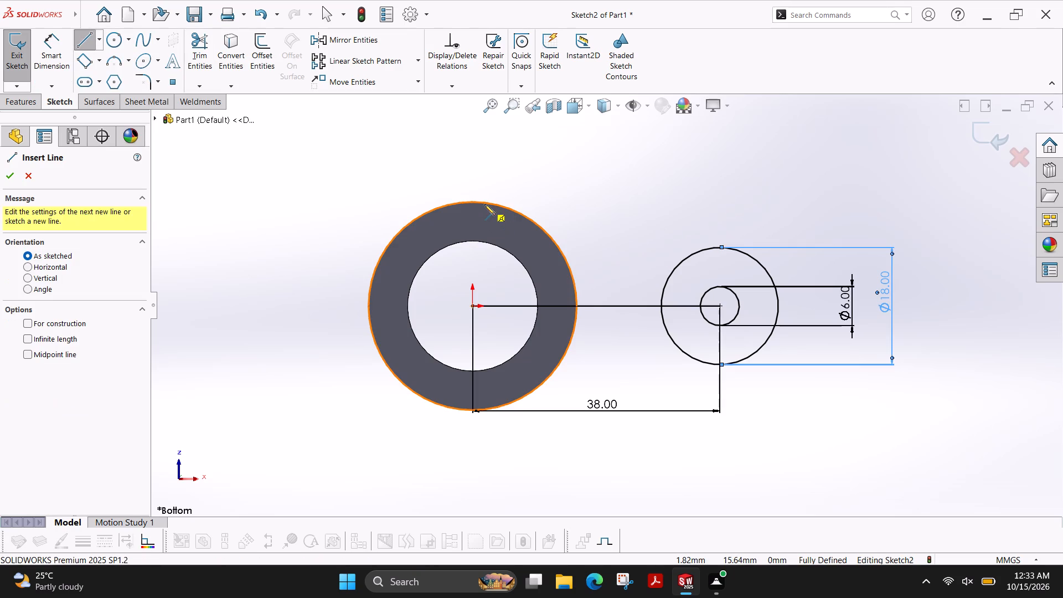
pyautogui.click(483, 204)
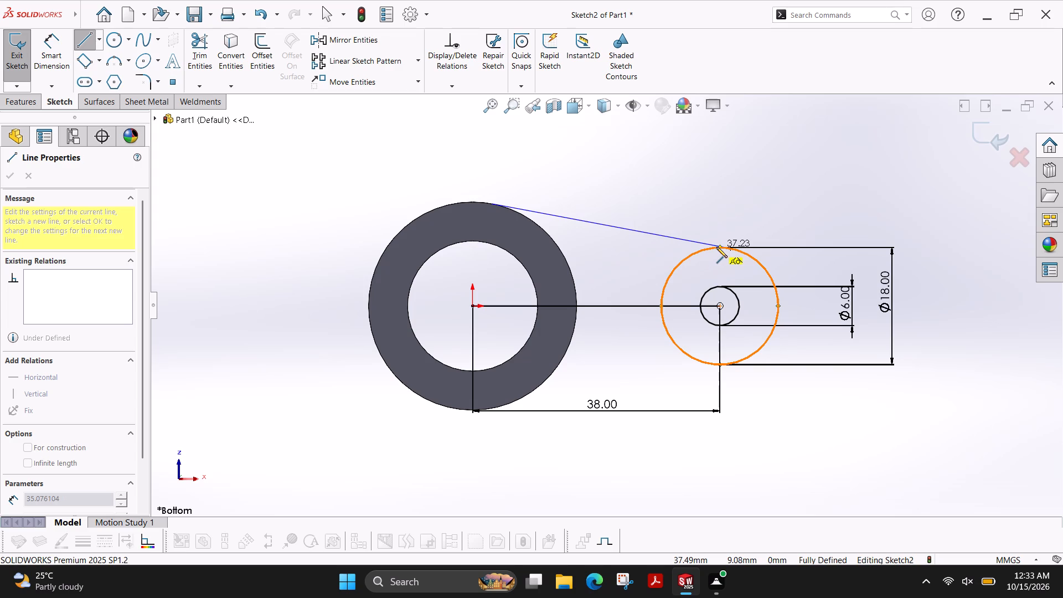
pyautogui.click(716, 247)
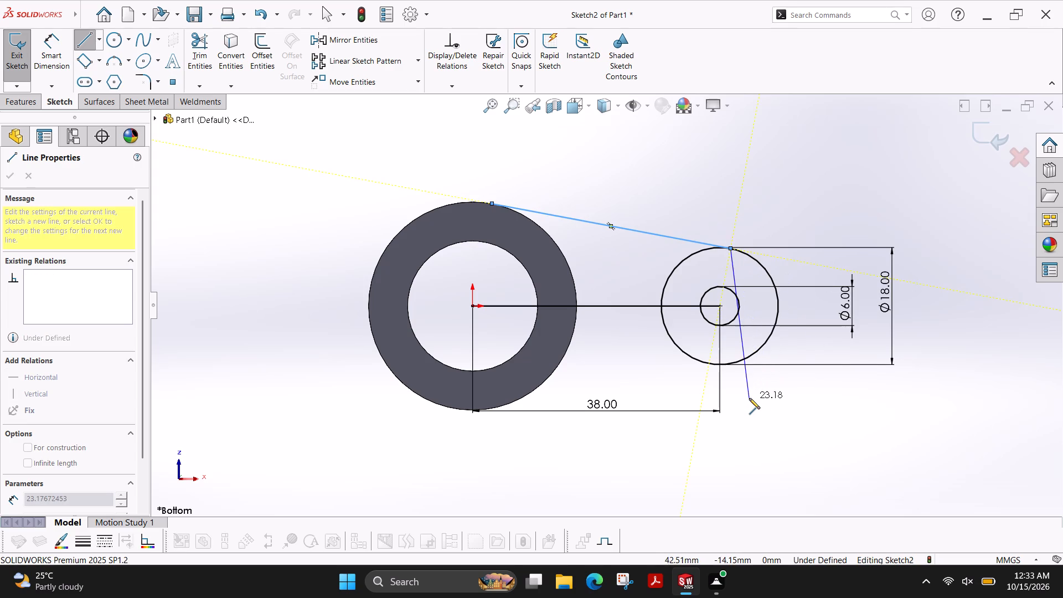
pyautogui.press('Escape')
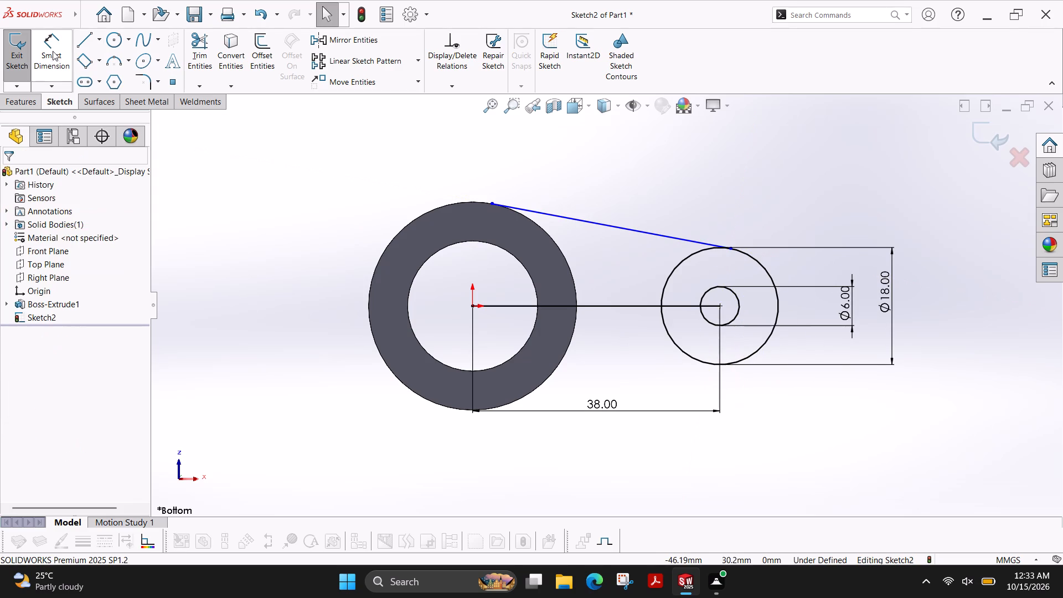
pyautogui.click(85, 41)
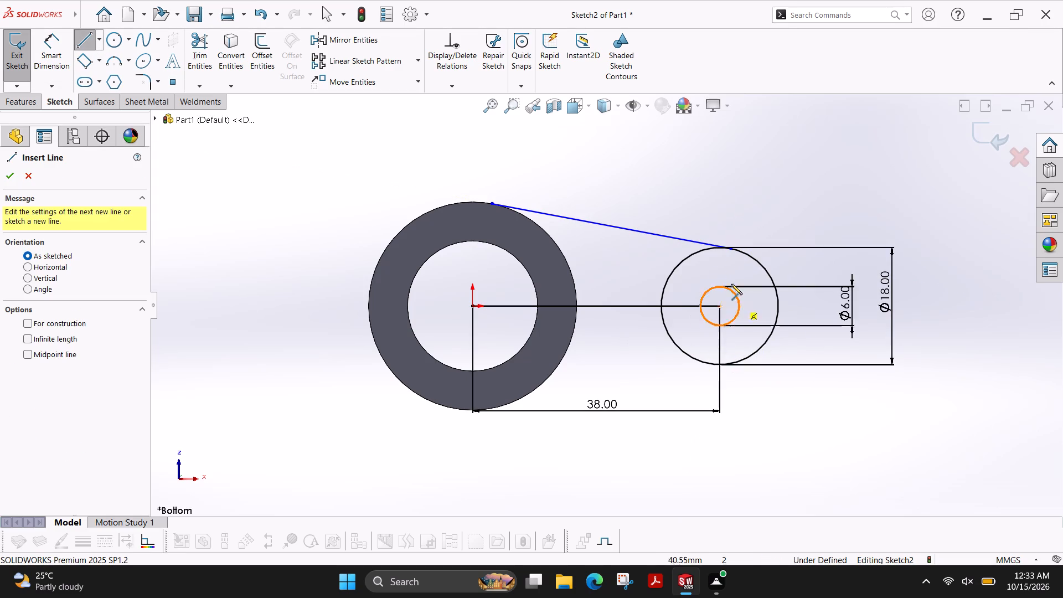
pyautogui.click(731, 364)
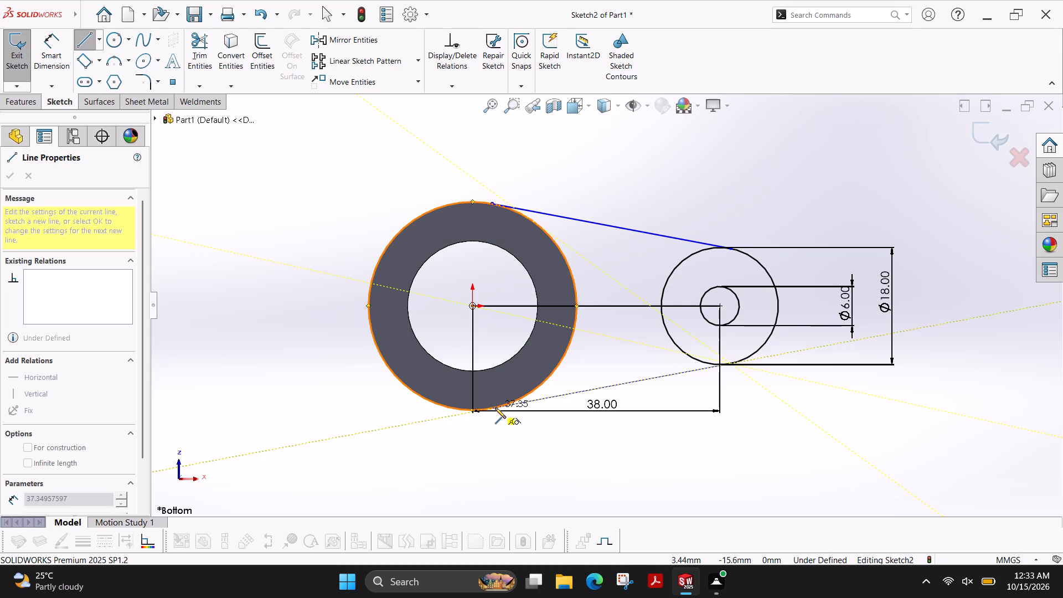
pyautogui.click(495, 408)
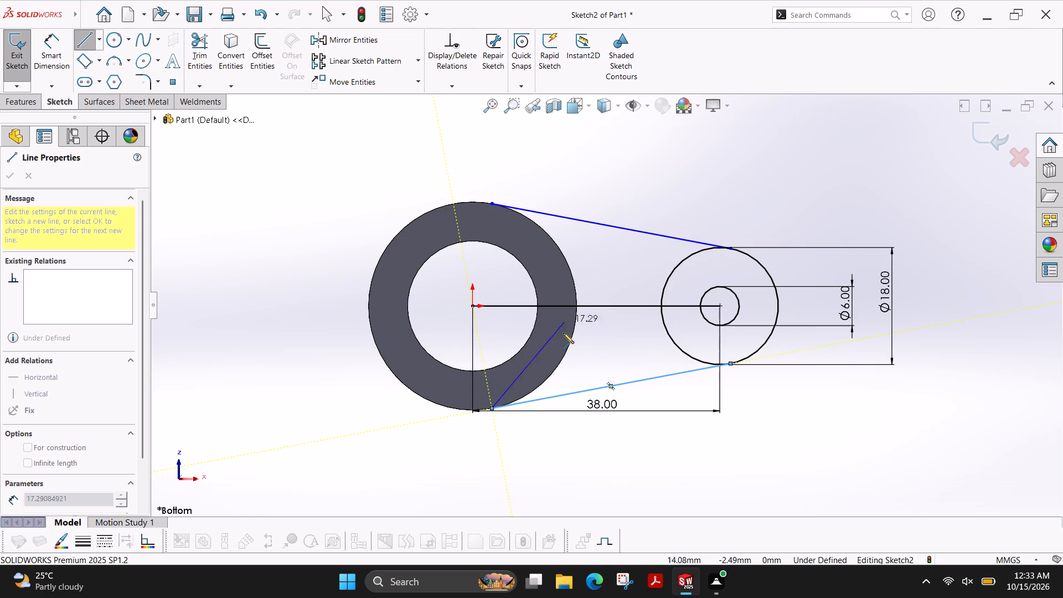
pyautogui.press('Escape')
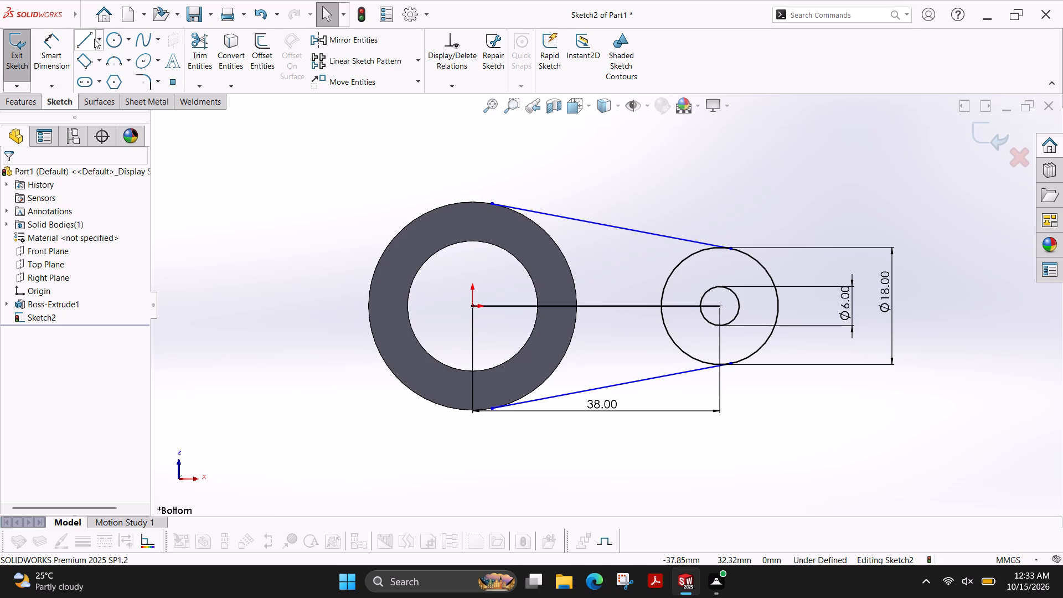
# Sketch a circle of 16 mm radius centred on the origin, matching the ring's outer edge.
pyautogui.click(115, 39)
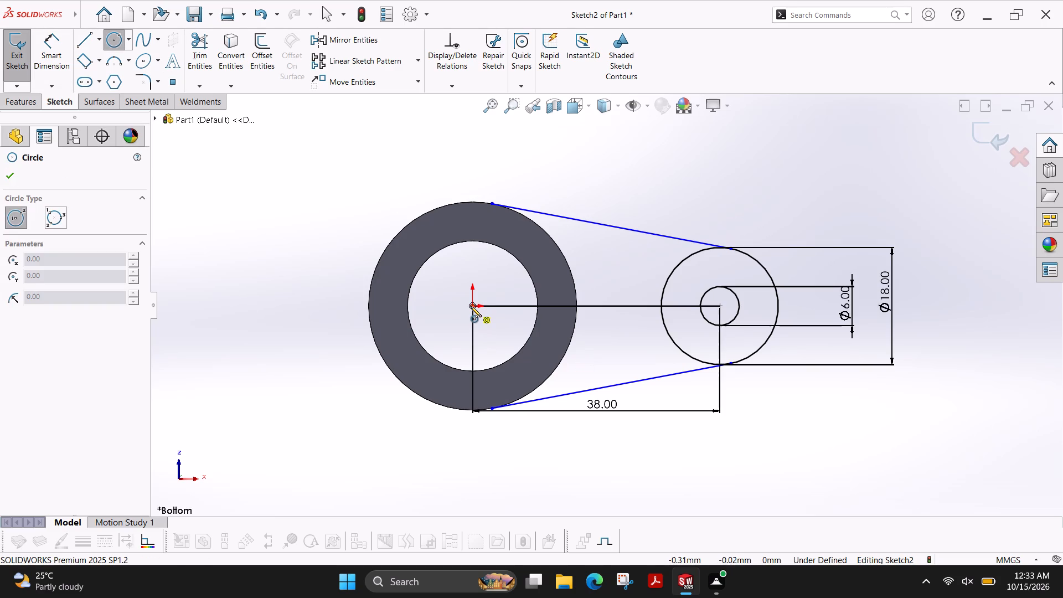
pyautogui.click(471, 306)
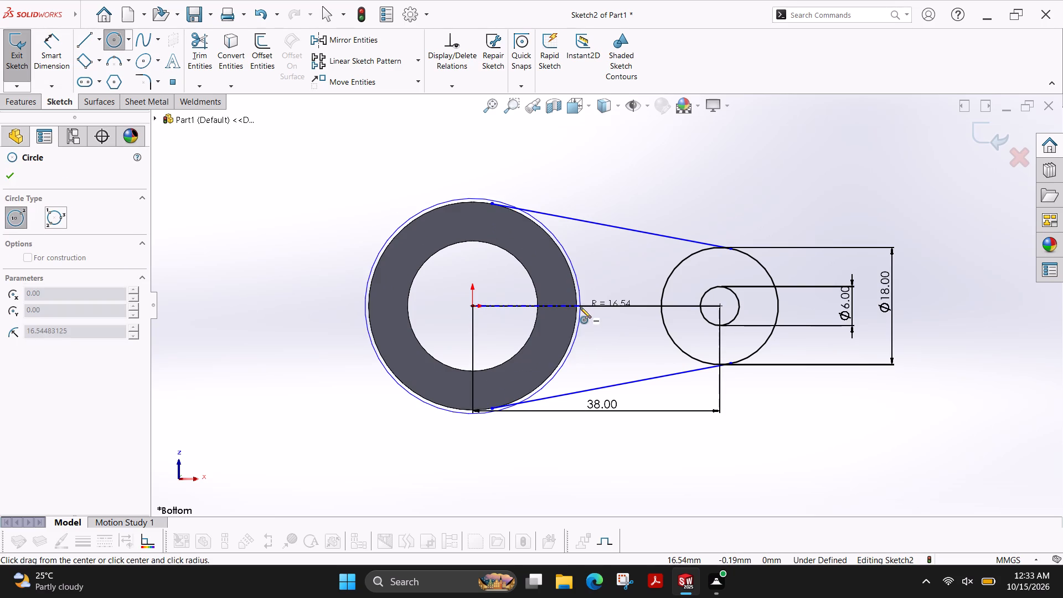
pyautogui.click(576, 308)
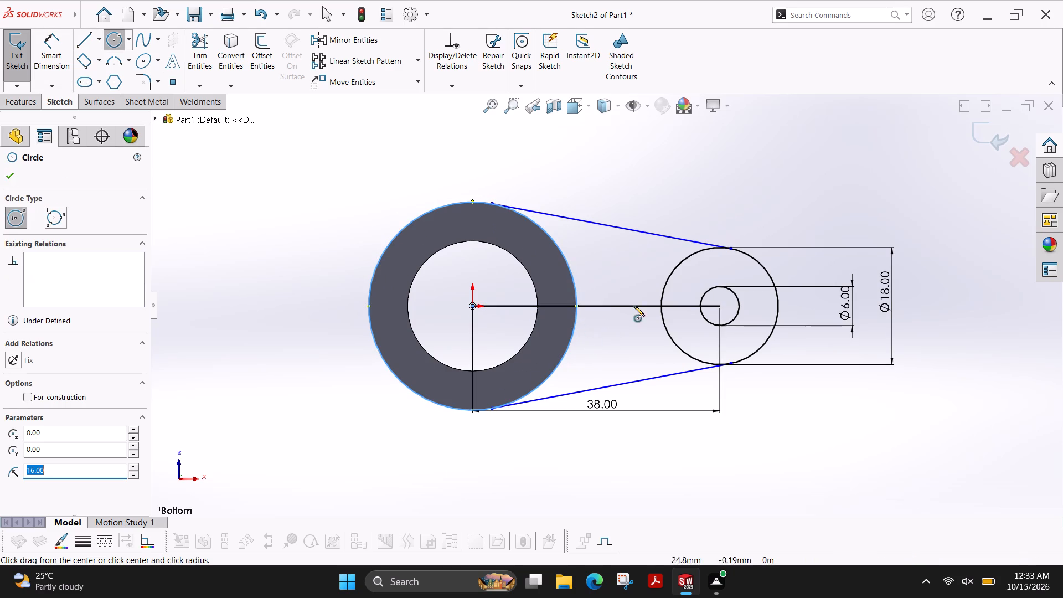
pyautogui.press('Escape')
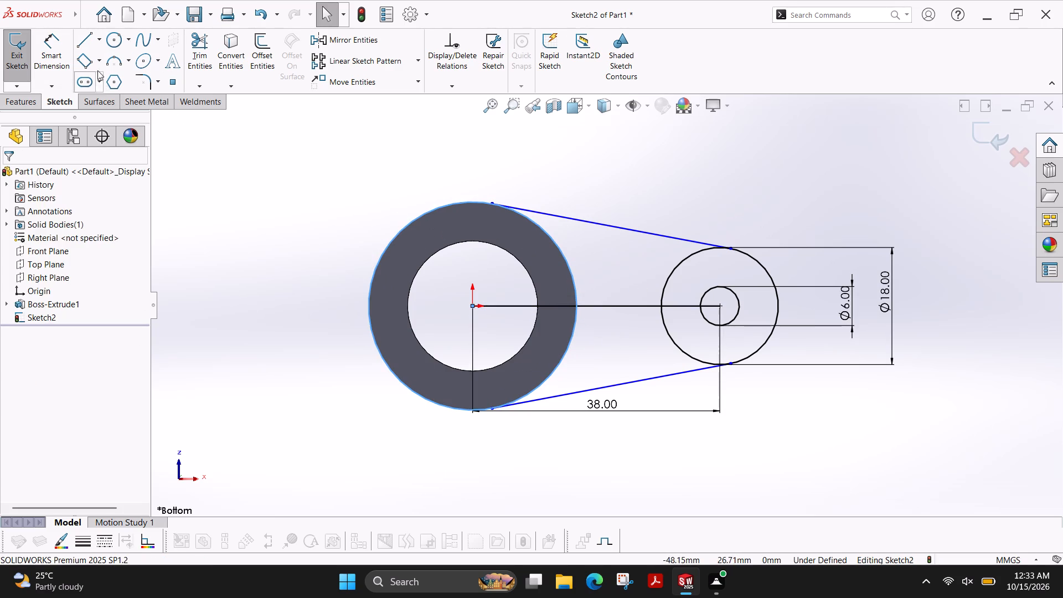
# Trim the ring circle's far arc and the 18 mm circle's inner arc between the tangent lines, then exit the sketch.
pyautogui.click(197, 48)
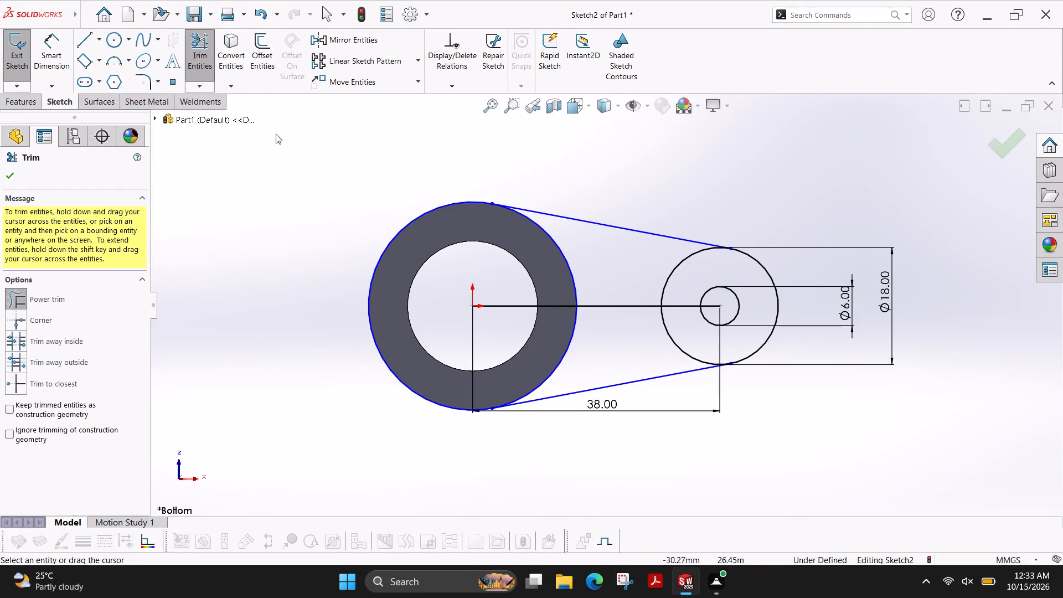
pyautogui.moveTo(319, 174); pyautogui.dragTo(435, 260)
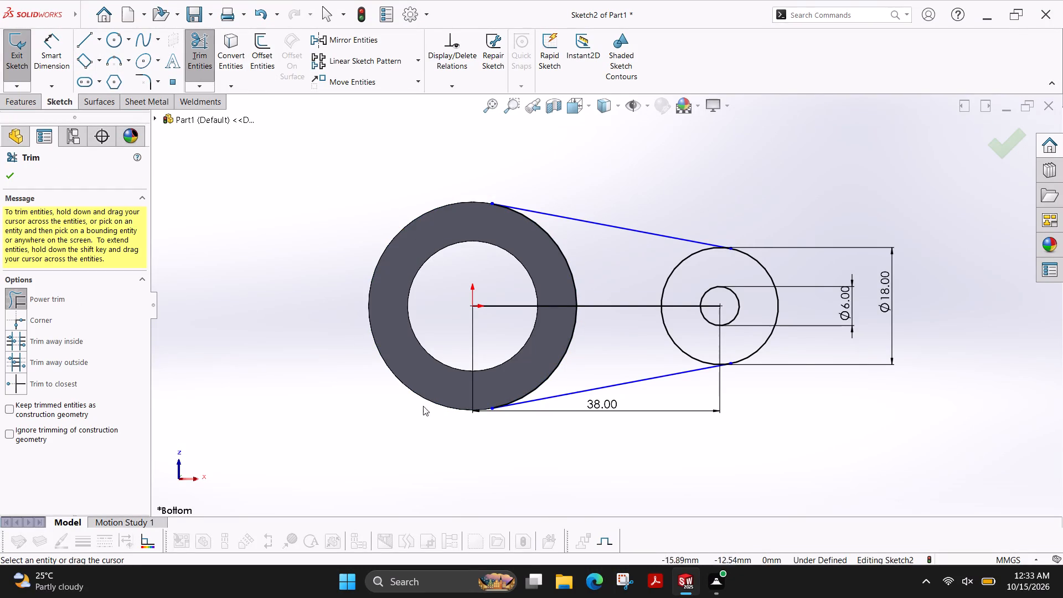
pyautogui.moveTo(634, 277); pyautogui.dragTo(675, 273)
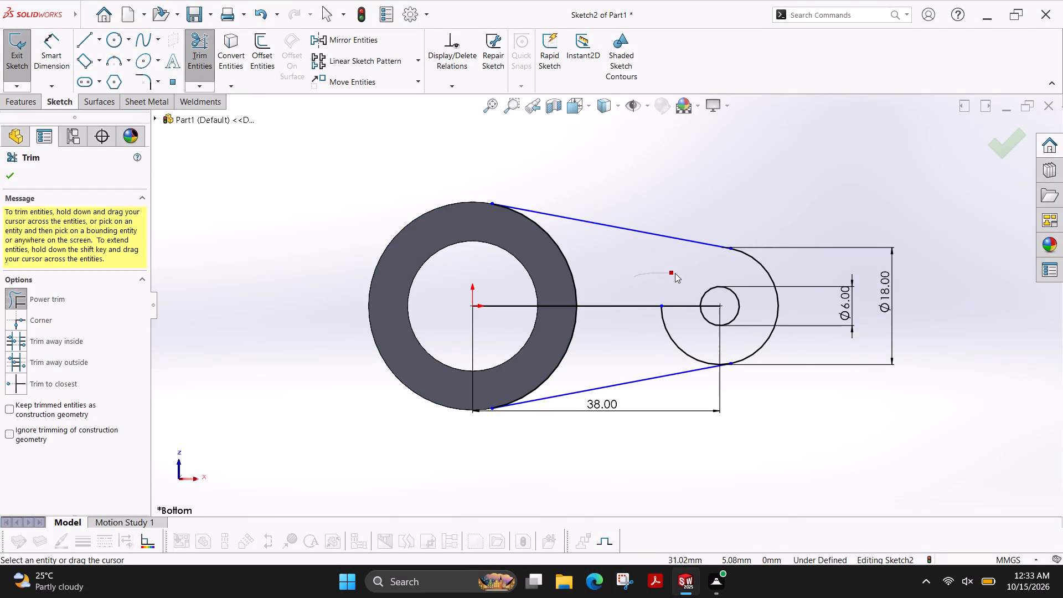
pyautogui.moveTo(675, 273); pyautogui.dragTo(662, 348)
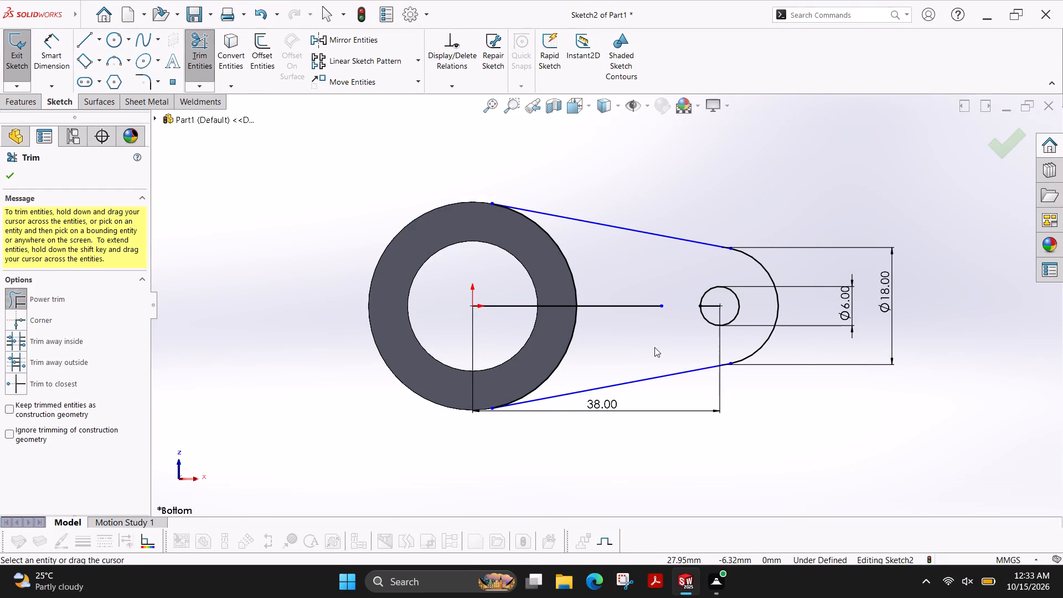
pyautogui.scroll(1, 627, 262)
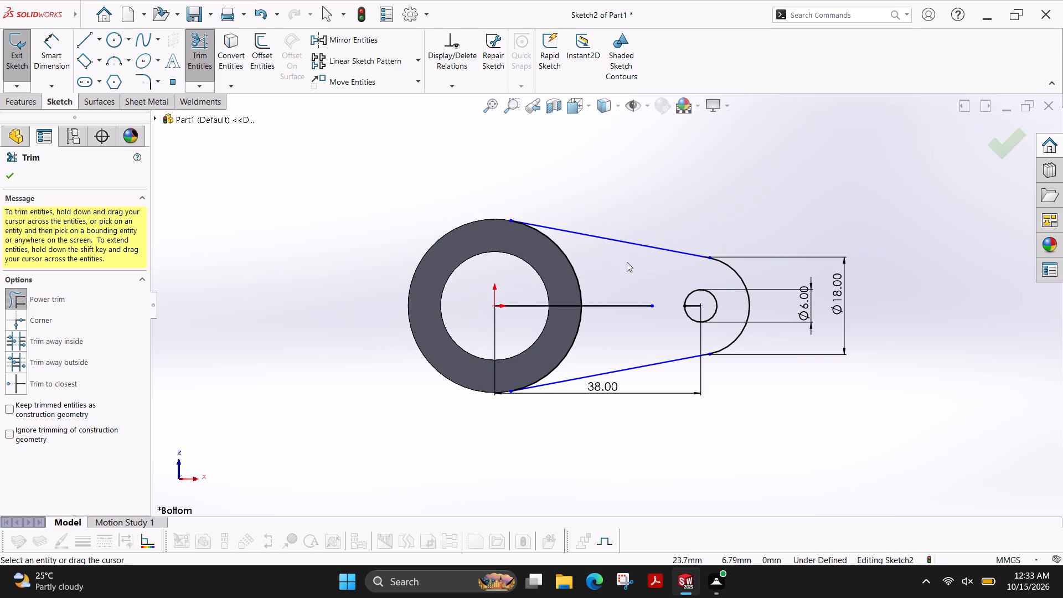
pyautogui.click(995, 152)
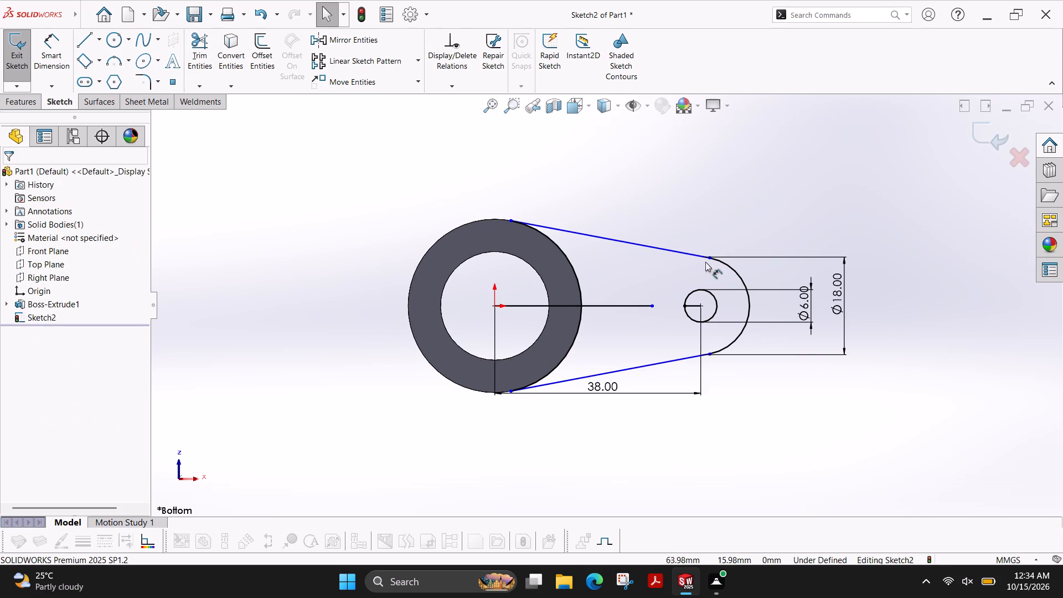
pyautogui.click(993, 135)
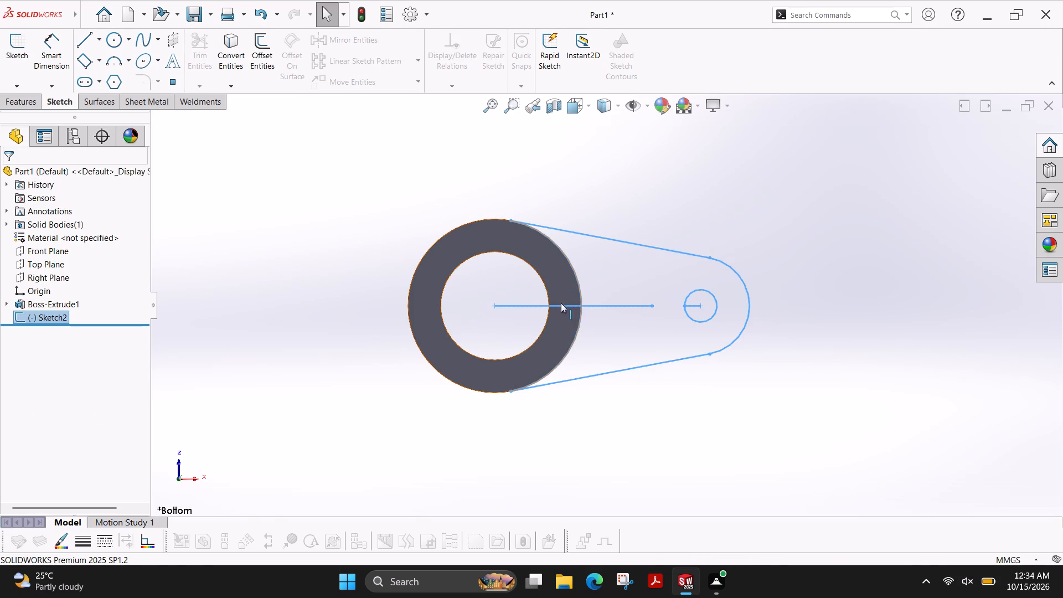
# Reopen the arm sketch, delete both leftover segments of the horizontal centre line, and exit the sketch.
pyautogui.doubleClick(524, 303)
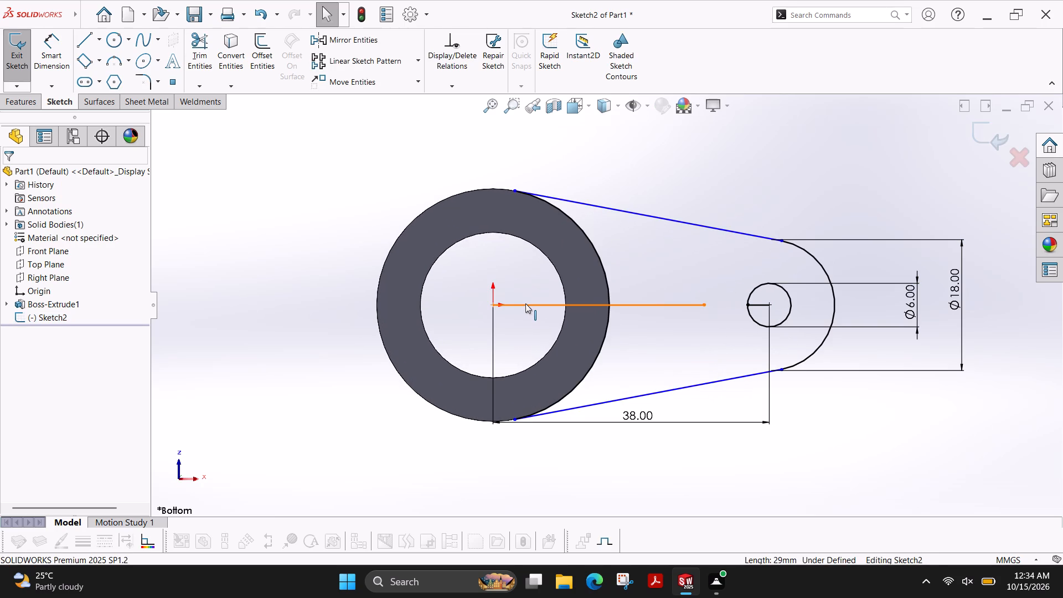
pyautogui.press('Delete')
pyautogui.click(525, 303)
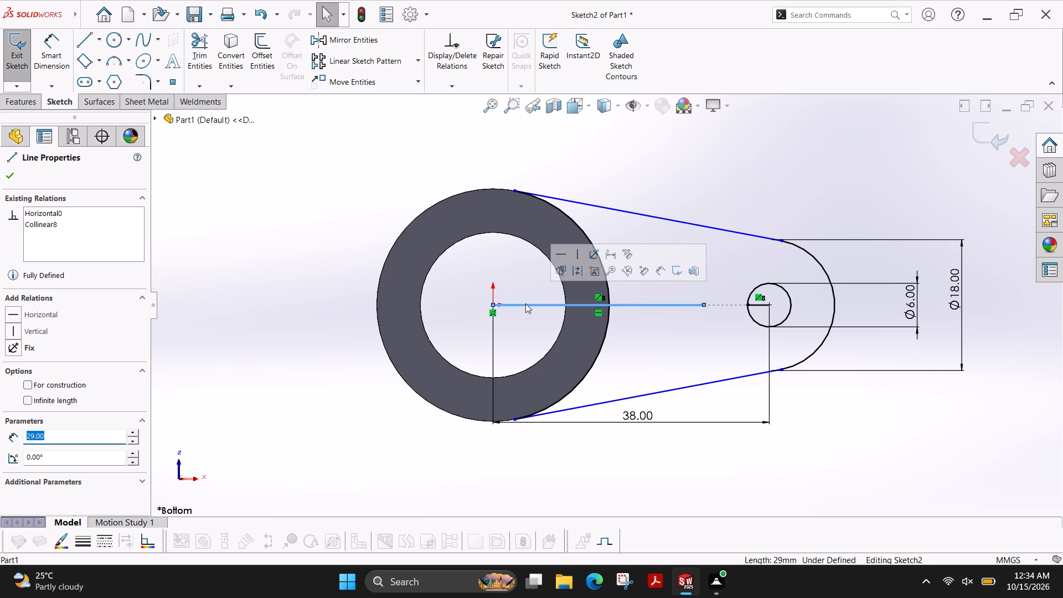
pyautogui.press('Delete')
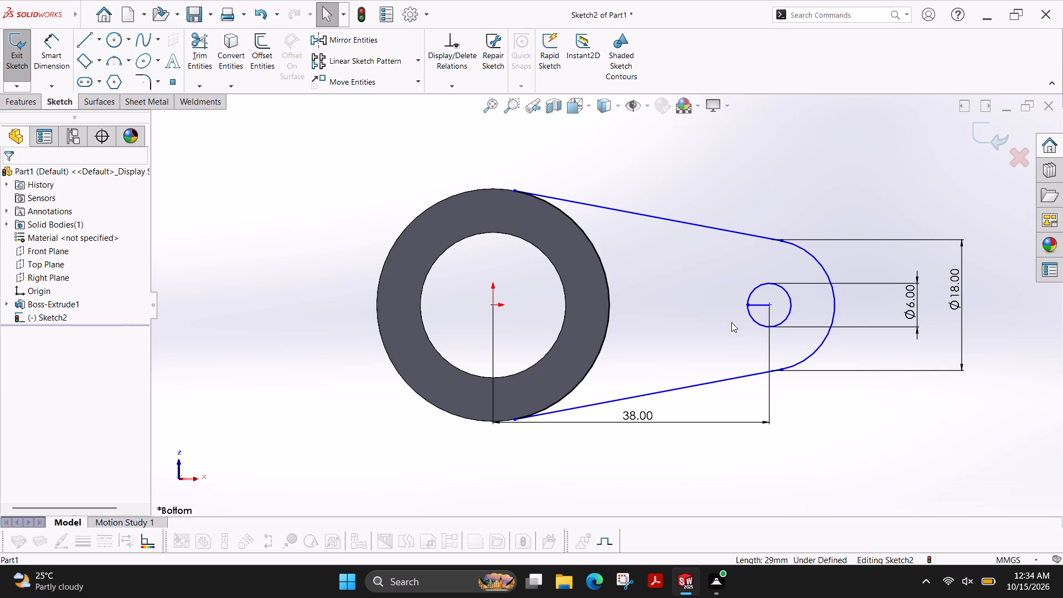
pyautogui.click(758, 307)
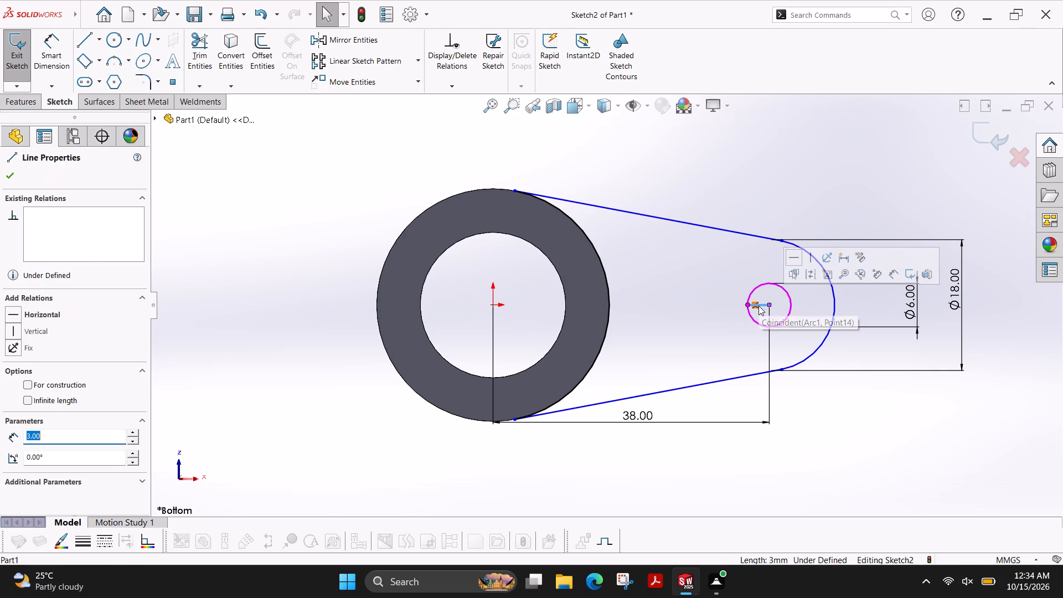
pyautogui.press('Delete')
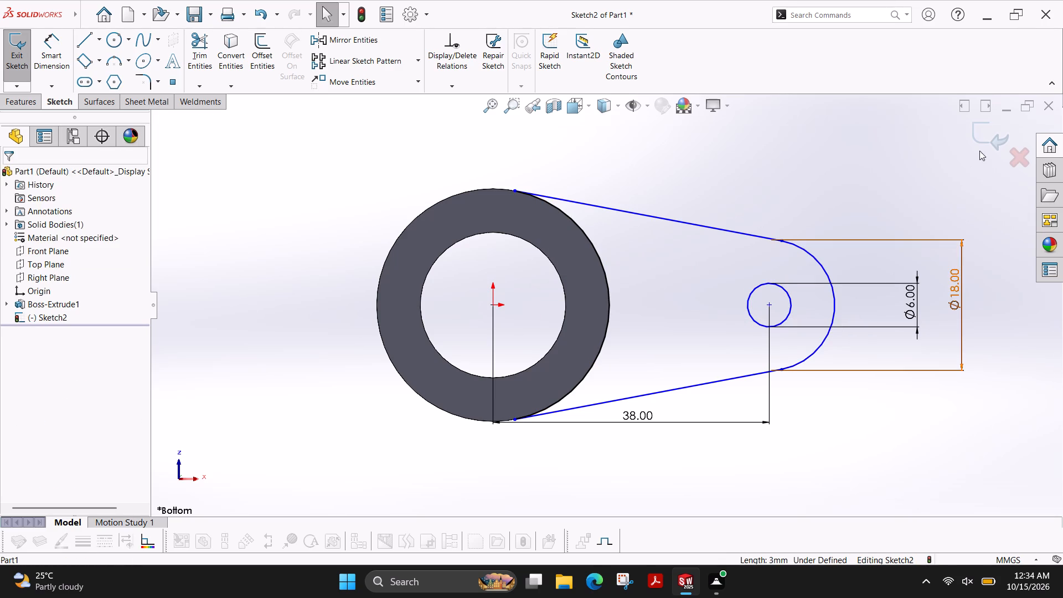
pyautogui.click(986, 145)
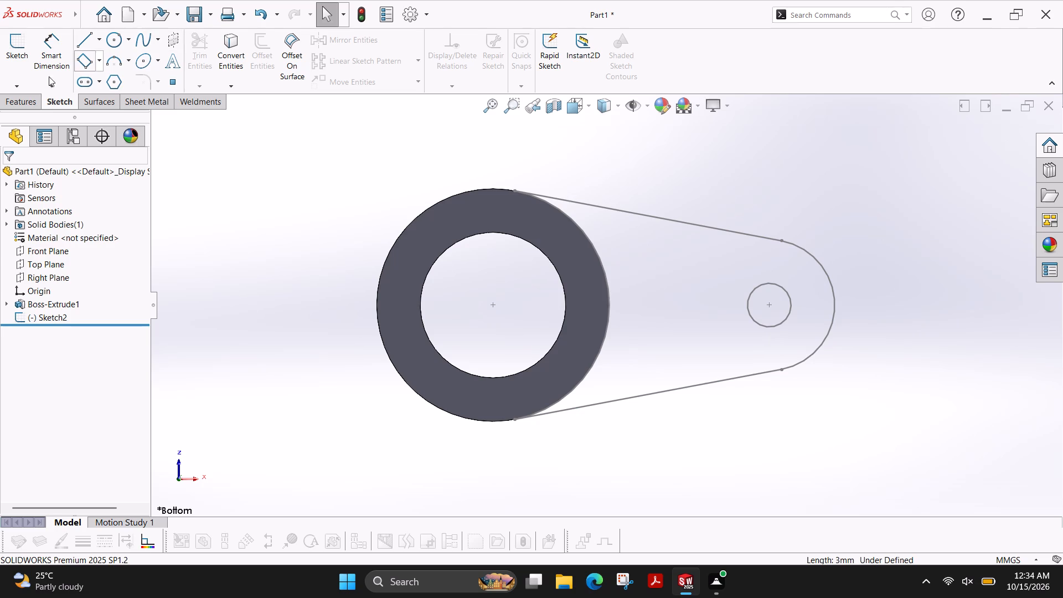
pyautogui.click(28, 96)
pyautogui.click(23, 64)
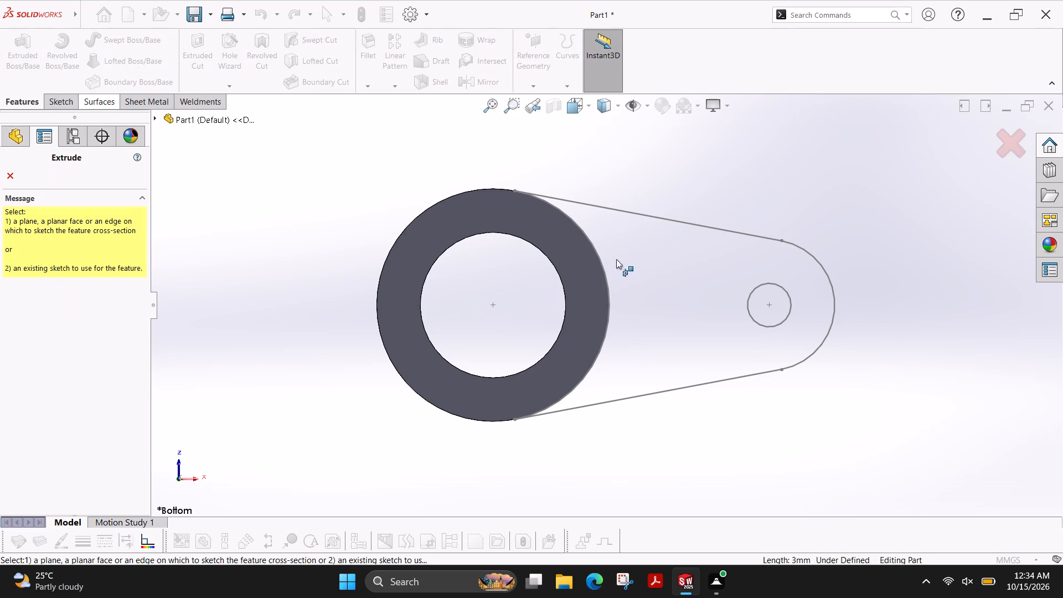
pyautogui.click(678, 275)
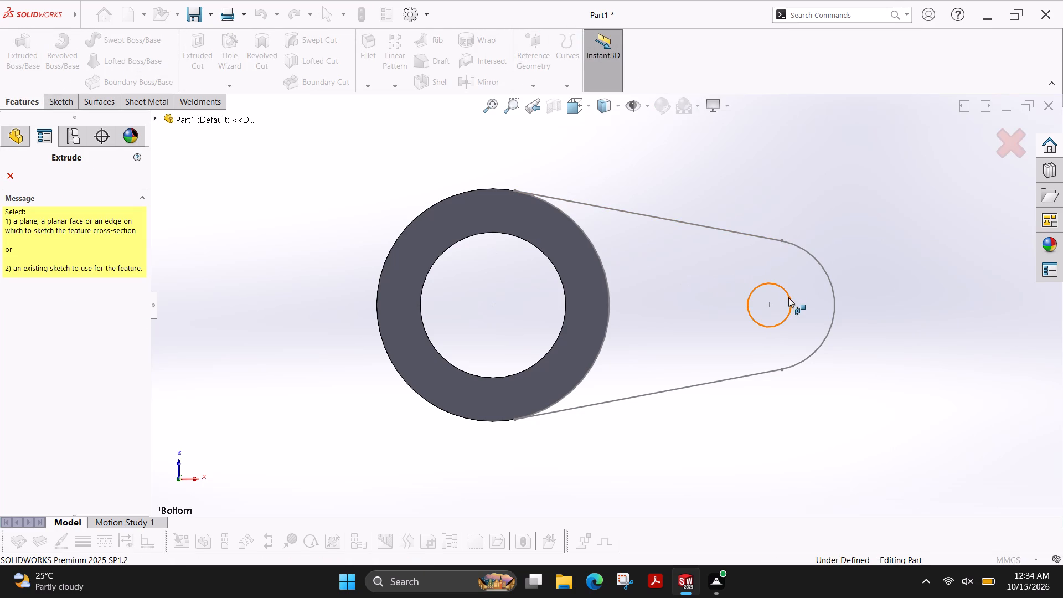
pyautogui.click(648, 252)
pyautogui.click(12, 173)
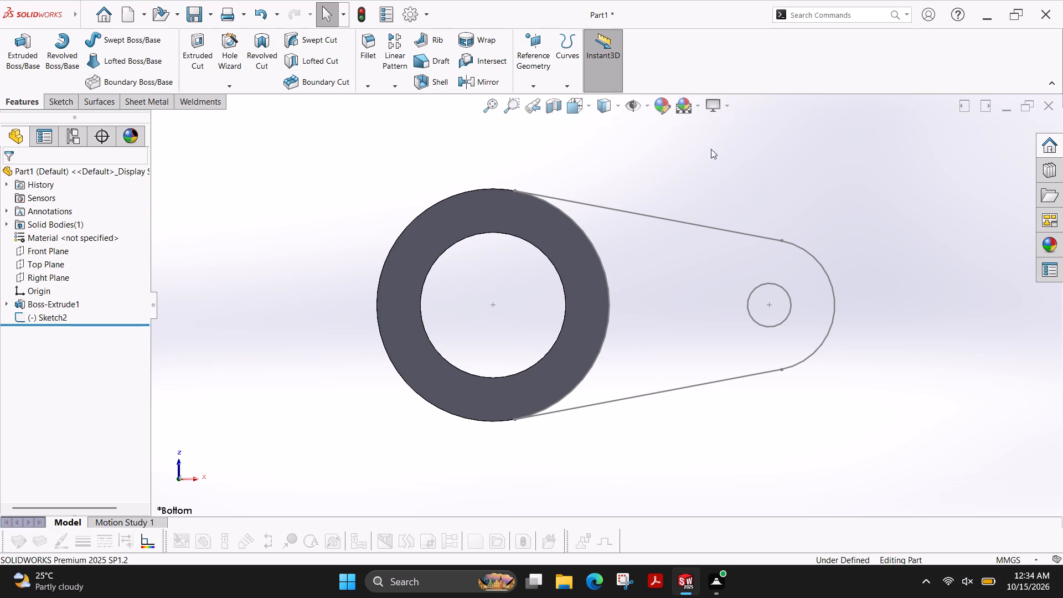
# Extrude the arm sketch as a merged boss to a blind depth of 6 mm, reversed to run along the ring's height.
pyautogui.keyDown('ctrl'); pyautogui.keyDown('shift'); pyautogui.moveTo(763, 122); pyautogui.dragTo(633, 264, button='middle'); pyautogui.keyUp('shift'); pyautogui.keyUp('ctrl')
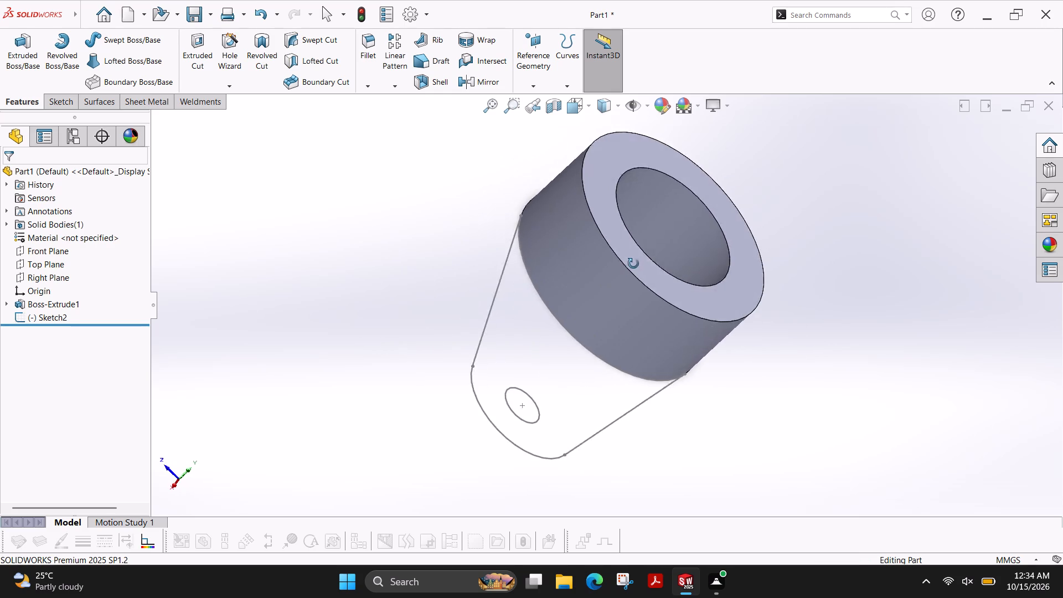
pyautogui.keyDown('ctrl'); pyautogui.keyDown('shift'); pyautogui.moveTo(633, 264); pyautogui.dragTo(654, 254, button='middle'); pyautogui.keyUp('shift'); pyautogui.keyUp('ctrl')
pyautogui.click(20, 49)
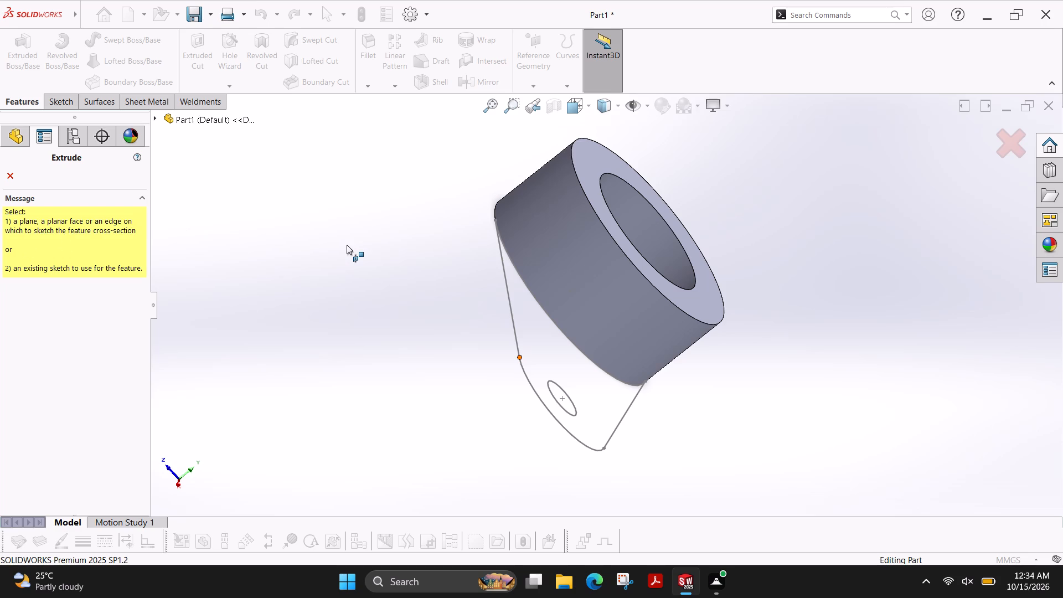
pyautogui.keyDown('ctrl'); pyautogui.keyDown('shift'); pyautogui.moveTo(446, 296); pyautogui.dragTo(526, 223, button='middle'); pyautogui.keyUp('shift'); pyautogui.keyUp('ctrl')
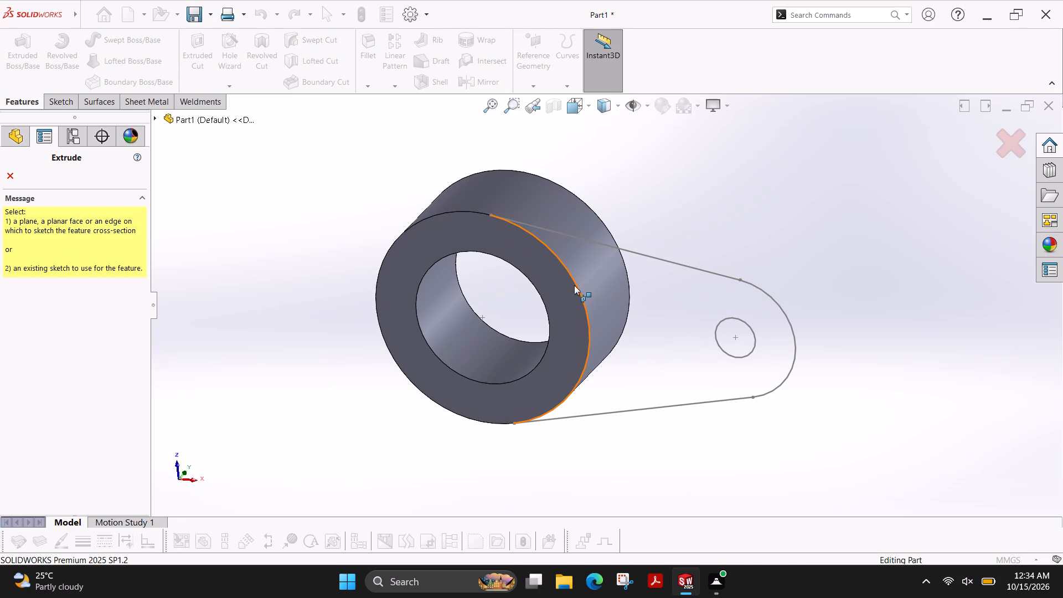
pyautogui.click(576, 285)
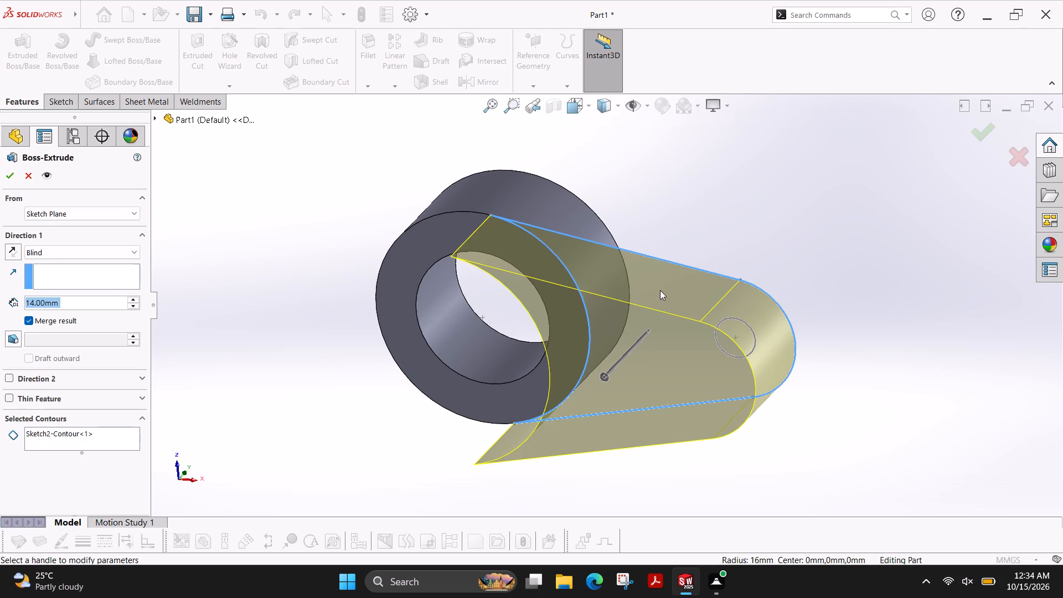
pyautogui.keyDown('ctrl'); pyautogui.keyDown('shift'); pyautogui.moveTo(720, 217); pyautogui.dragTo(650, 277, button='middle'); pyautogui.keyUp('shift'); pyautogui.keyUp('ctrl')
pyautogui.click(15, 259)
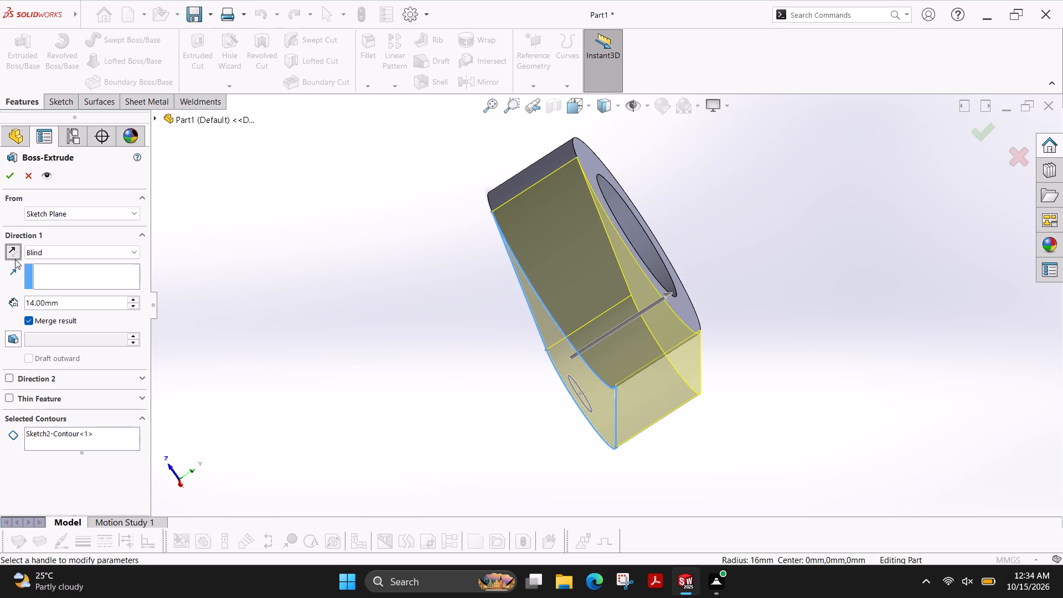
pyautogui.keyDown('ctrl'); pyautogui.keyDown('shift'); pyautogui.moveTo(480, 279); pyautogui.dragTo(688, 379, button='middle'); pyautogui.keyUp('shift'); pyautogui.keyUp('ctrl')
pyautogui.keyDown('ctrl'); pyautogui.keyDown('shift'); pyautogui.moveTo(597, 391); pyautogui.dragTo(524, 399, button='middle'); pyautogui.keyUp('shift'); pyautogui.keyUp('ctrl')
pyautogui.keyDown('ctrl'); pyautogui.keyDown('shift'); pyautogui.moveTo(380, 238); pyautogui.dragTo(318, 378, button='middle'); pyautogui.keyUp('shift'); pyautogui.keyUp('ctrl')
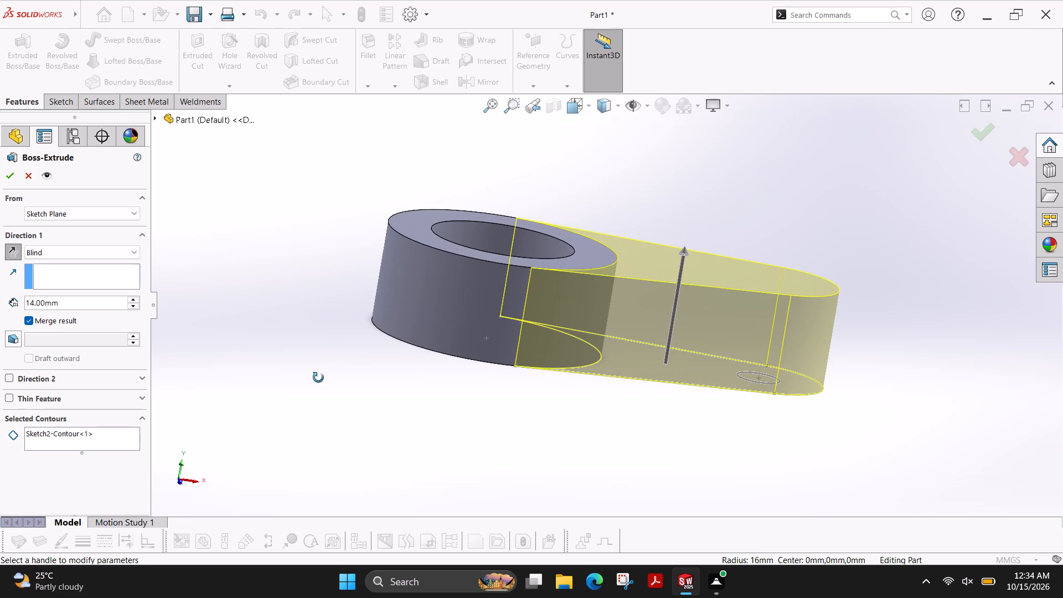
pyautogui.keyDown('ctrl'); pyautogui.keyDown('shift'); pyautogui.moveTo(318, 378); pyautogui.dragTo(308, 397, button='middle'); pyautogui.keyUp('shift'); pyautogui.keyUp('ctrl')
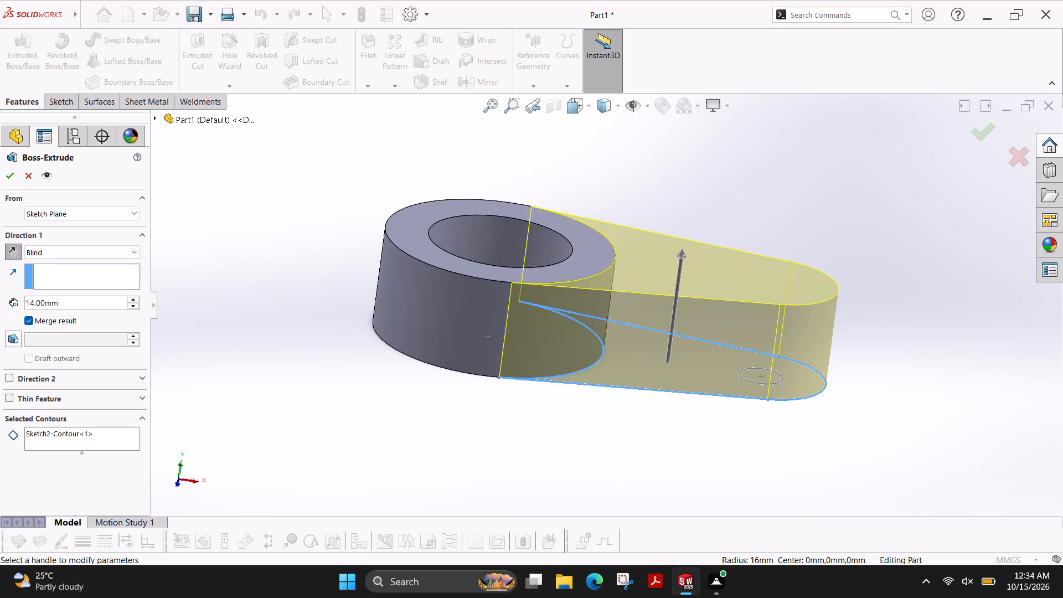
pyautogui.doubleClick(95, 305)
pyautogui.press('6')
pyautogui.press('Return')
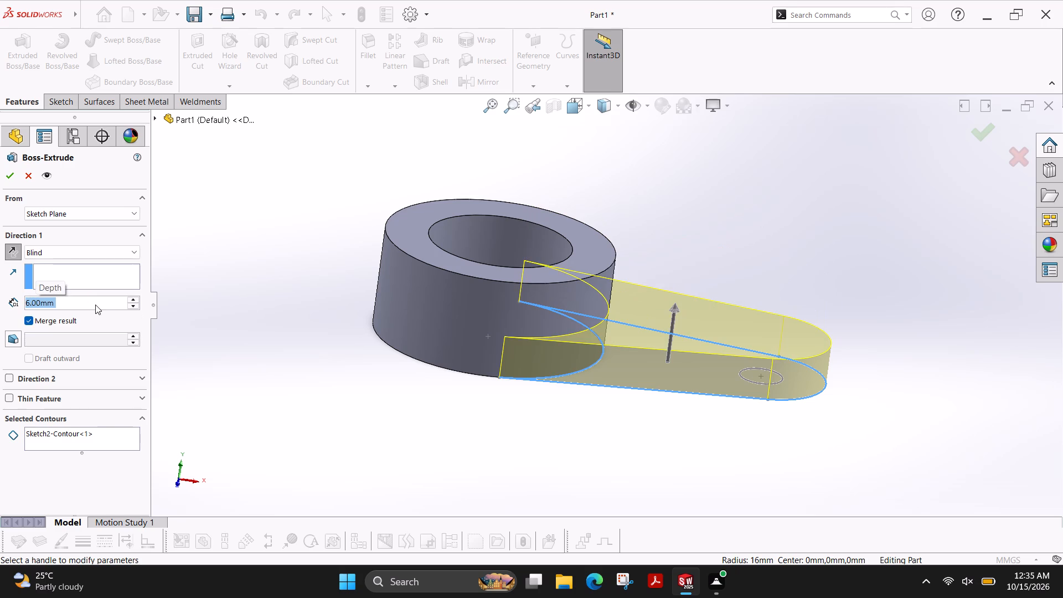
pyautogui.click(7, 172)
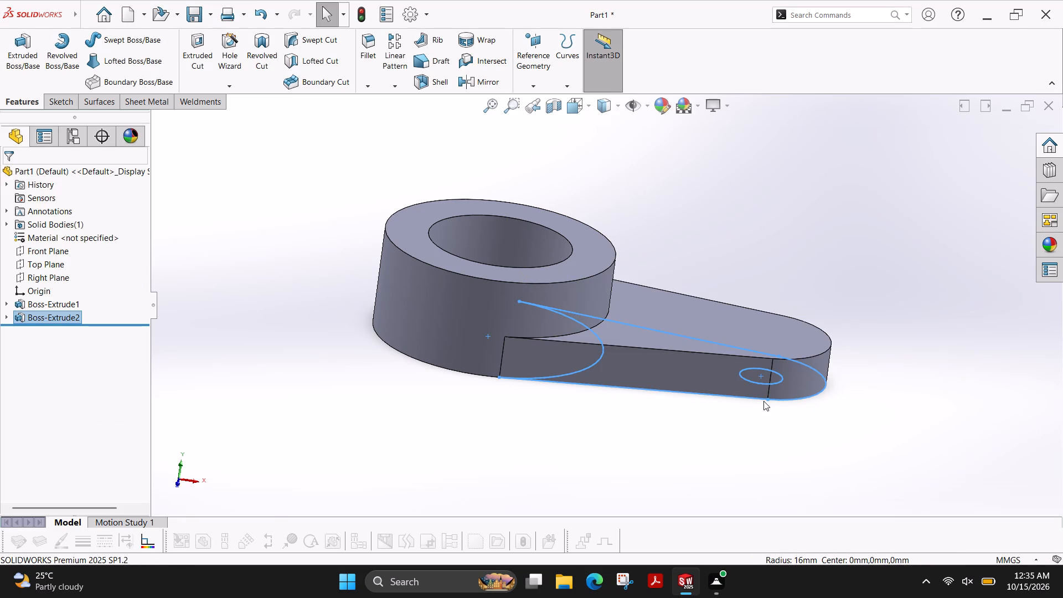
pyautogui.press('Escape')
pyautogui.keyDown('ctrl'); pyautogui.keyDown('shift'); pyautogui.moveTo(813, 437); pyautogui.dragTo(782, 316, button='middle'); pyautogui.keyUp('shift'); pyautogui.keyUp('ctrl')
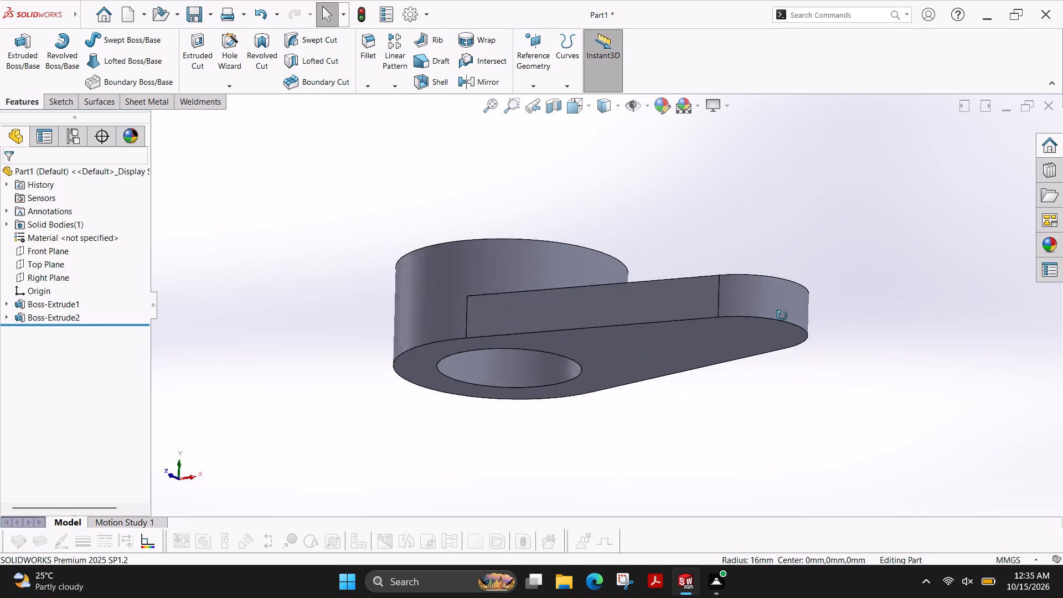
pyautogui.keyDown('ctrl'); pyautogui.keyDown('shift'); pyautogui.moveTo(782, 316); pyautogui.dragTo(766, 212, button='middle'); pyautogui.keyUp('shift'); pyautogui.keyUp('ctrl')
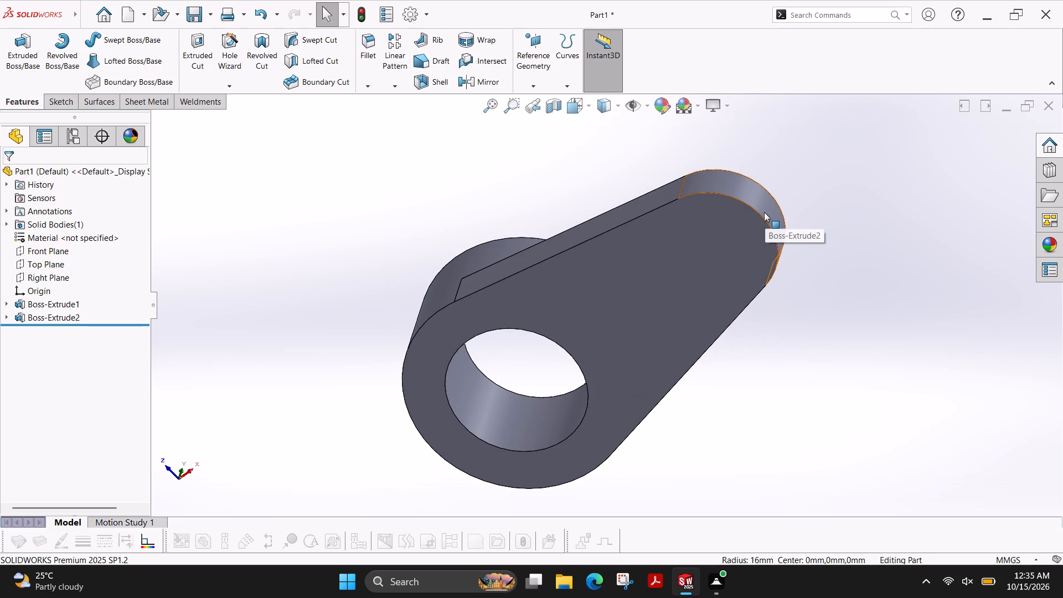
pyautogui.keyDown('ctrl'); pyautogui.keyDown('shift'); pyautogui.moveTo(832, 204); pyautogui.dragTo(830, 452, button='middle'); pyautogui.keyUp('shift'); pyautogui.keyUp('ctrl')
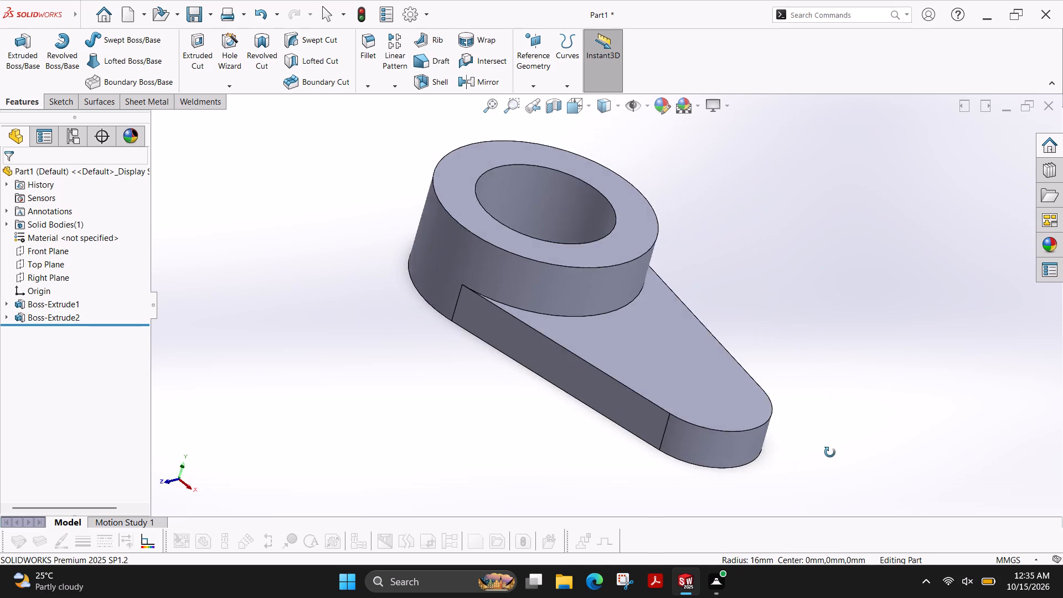
# Undo the arm's extrusion.
pyautogui.keyDown('ctrl'); pyautogui.keyDown('shift'); pyautogui.moveTo(830, 452); pyautogui.dragTo(867, 437, button='middle'); pyautogui.keyUp('shift'); pyautogui.keyUp('ctrl')
pyautogui.hotkey('ctrl', 'z')
pyautogui.scroll(1, 867, 437)
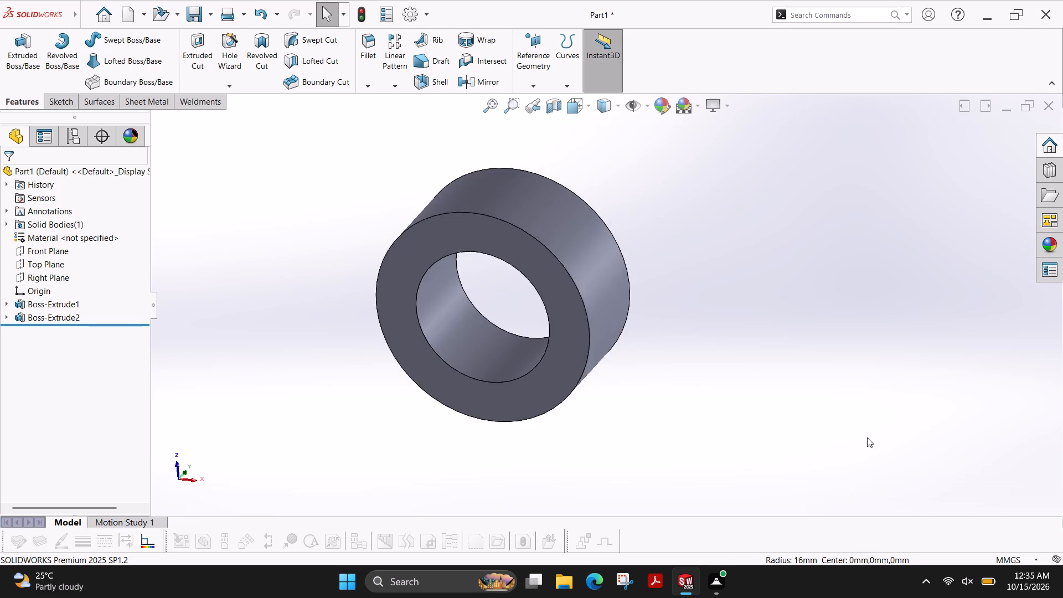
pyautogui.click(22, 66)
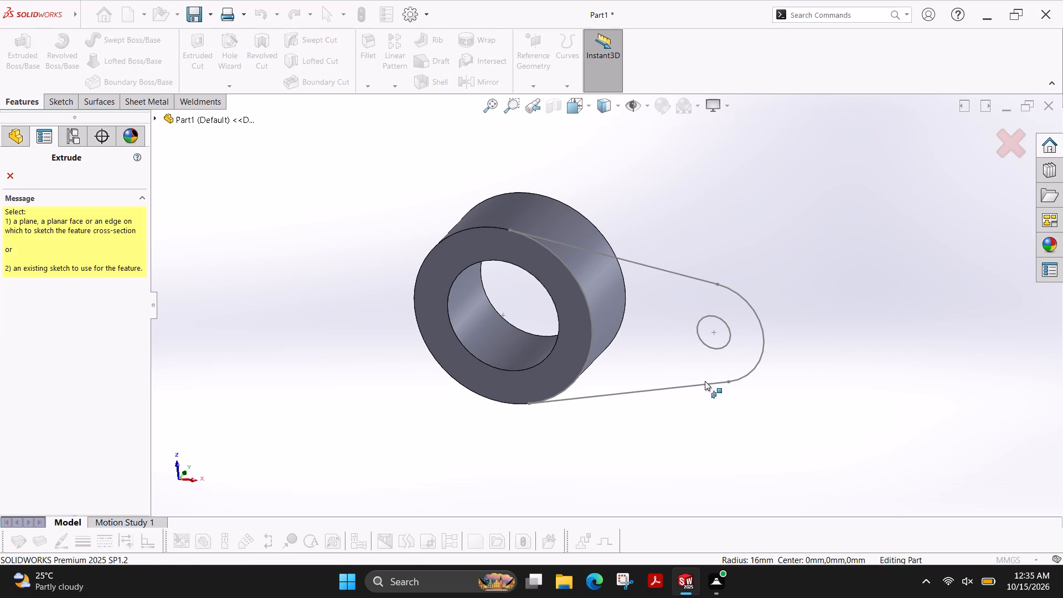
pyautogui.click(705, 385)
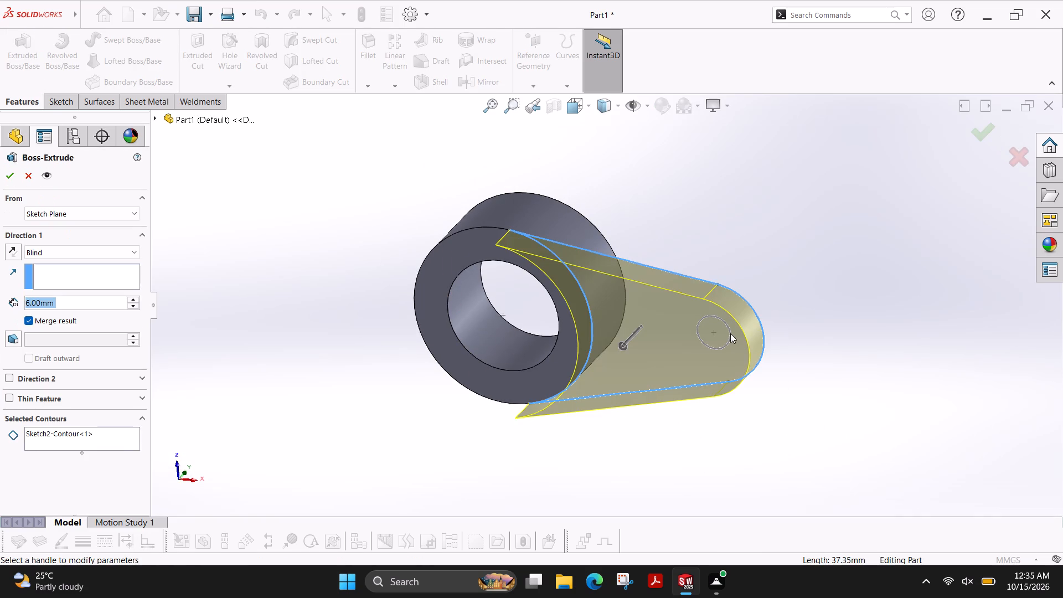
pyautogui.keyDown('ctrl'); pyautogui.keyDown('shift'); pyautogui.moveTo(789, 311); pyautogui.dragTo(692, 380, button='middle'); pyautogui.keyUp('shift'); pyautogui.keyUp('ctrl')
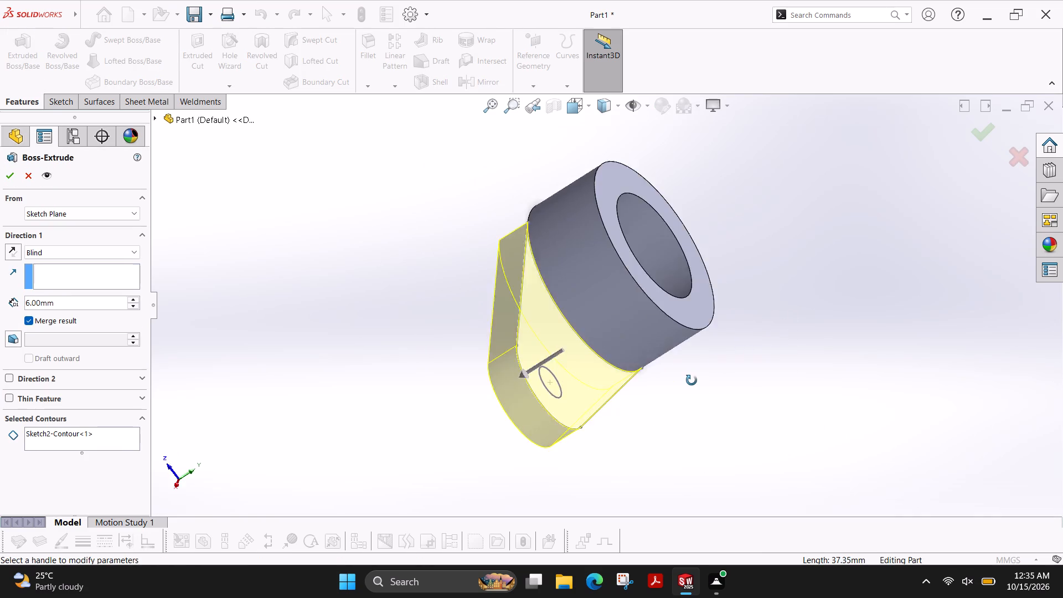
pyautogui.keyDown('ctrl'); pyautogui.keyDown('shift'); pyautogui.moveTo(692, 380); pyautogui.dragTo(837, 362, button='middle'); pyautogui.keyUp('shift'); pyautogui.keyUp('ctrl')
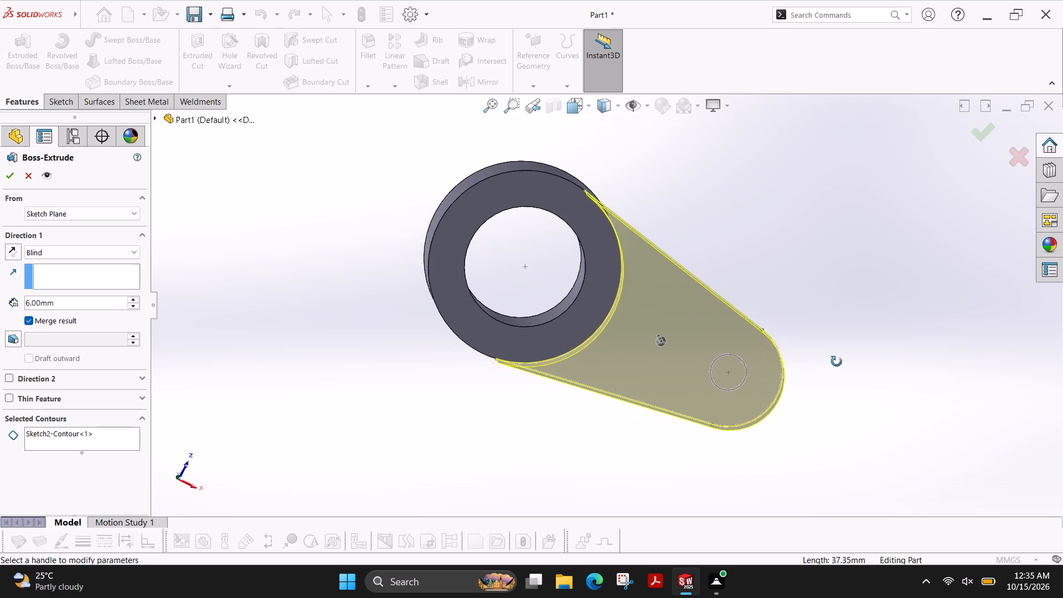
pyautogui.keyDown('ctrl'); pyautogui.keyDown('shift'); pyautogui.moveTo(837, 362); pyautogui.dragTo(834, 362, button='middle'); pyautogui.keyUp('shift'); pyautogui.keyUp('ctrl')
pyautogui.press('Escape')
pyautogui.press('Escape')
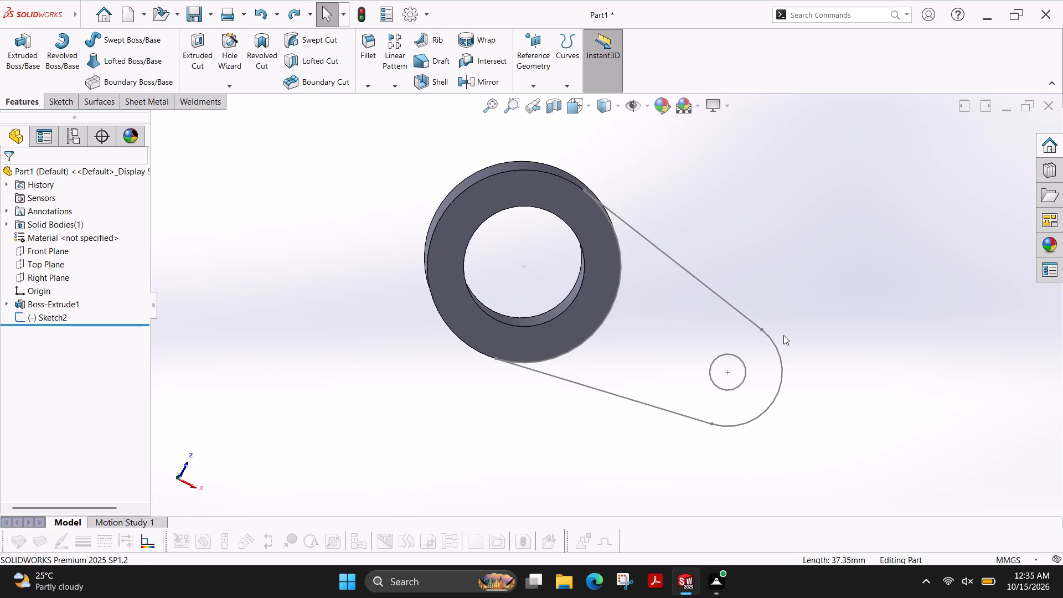
# Extrude the arm outline between both tangent lines and arcs as a merged 6 mm blind boss, reversed to run along the ring's height.
pyautogui.click(638, 233)
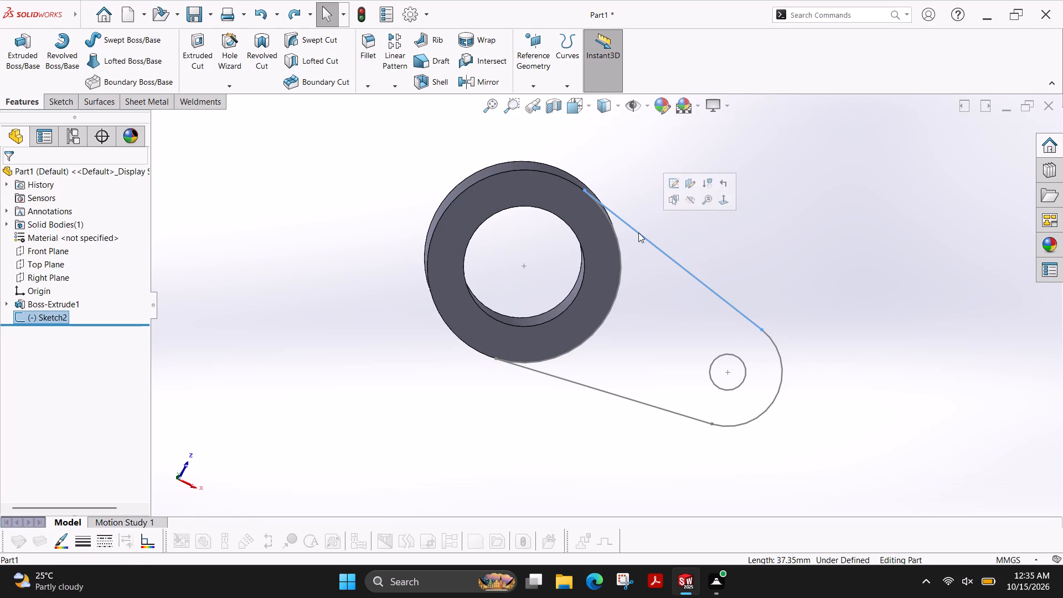
pyautogui.click(775, 353)
pyautogui.click(780, 354)
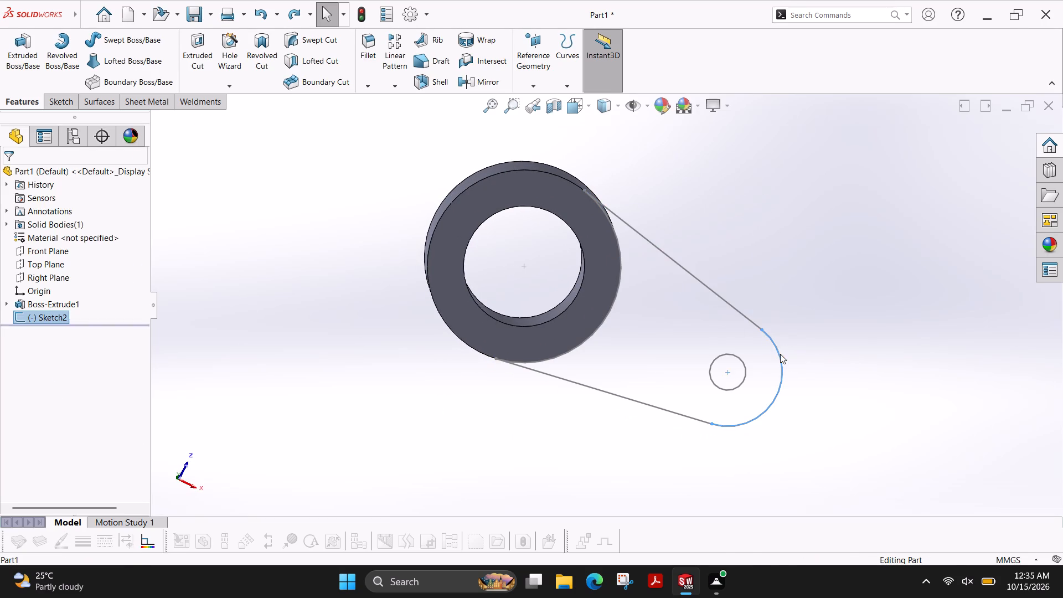
pyautogui.click(742, 316)
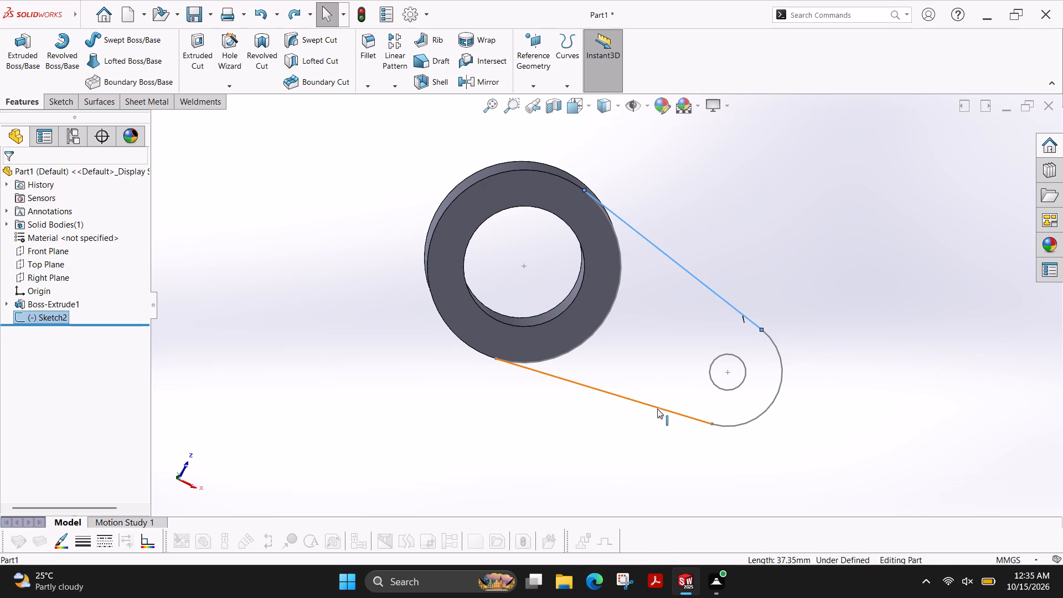
pyautogui.keyDown('ctrl'); pyautogui.moveTo(655, 373); pyautogui.dragTo(646, 442); pyautogui.keyUp('ctrl')
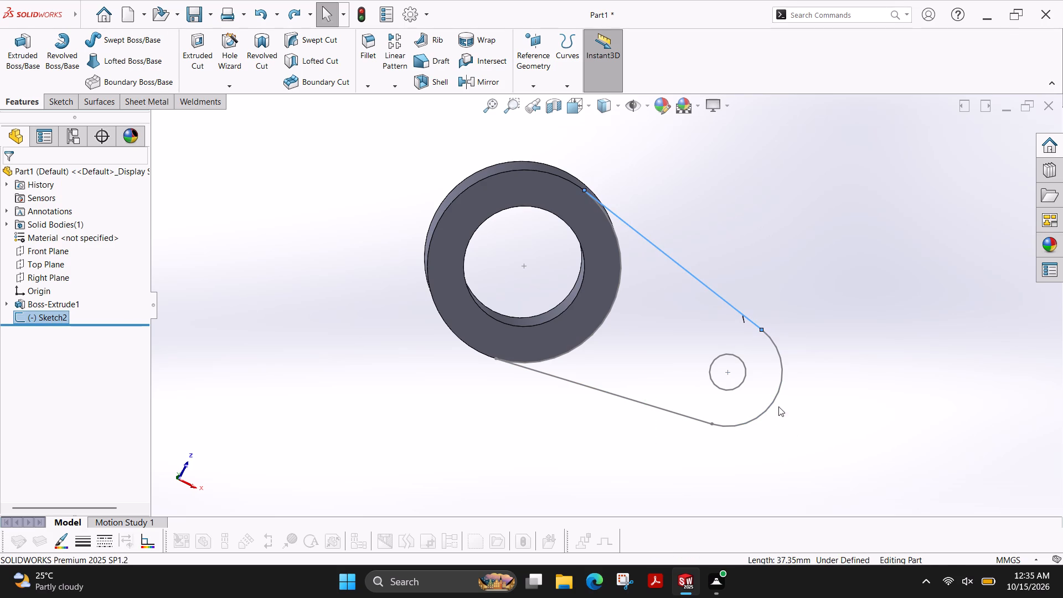
pyautogui.keyDown('ctrl'); pyautogui.click(776, 402); pyautogui.keyUp('ctrl')
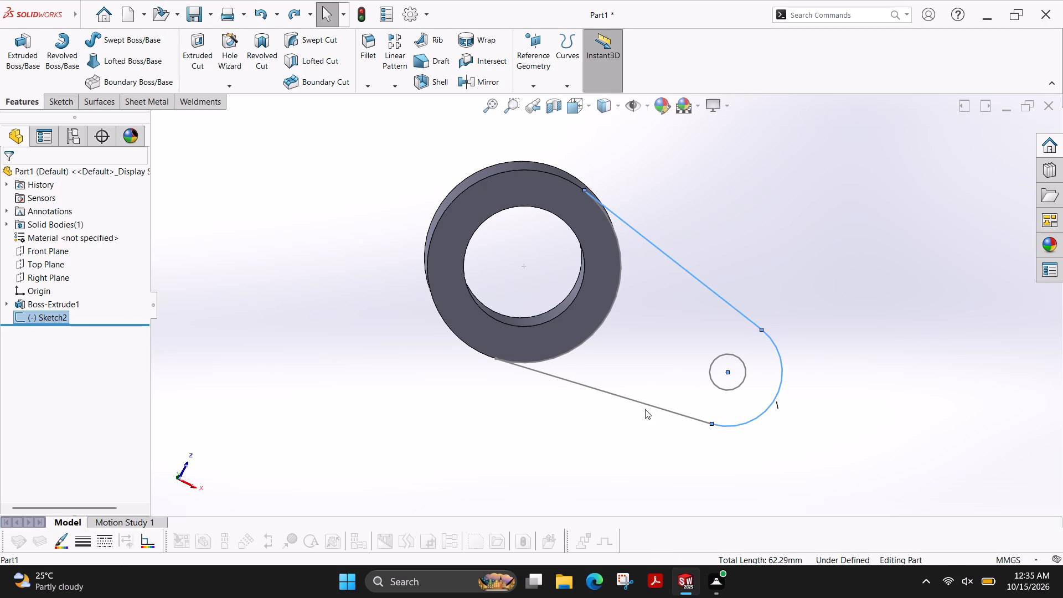
pyautogui.keyDown('ctrl'); pyautogui.click(654, 405); pyautogui.keyUp('ctrl')
pyautogui.keyDown('ctrl'); pyautogui.click(586, 343); pyautogui.keyUp('ctrl')
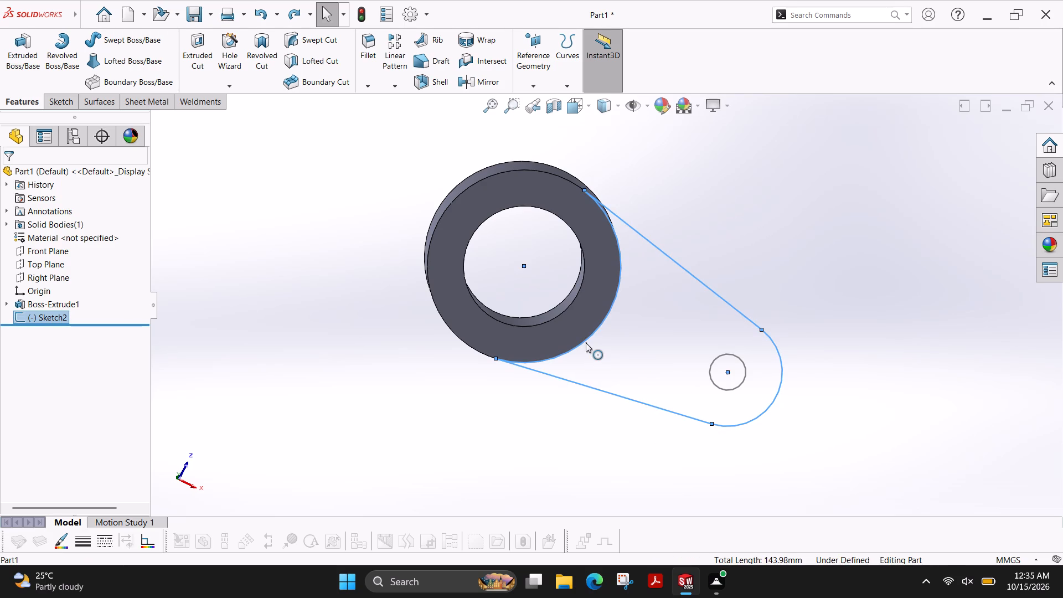
pyautogui.click(28, 51)
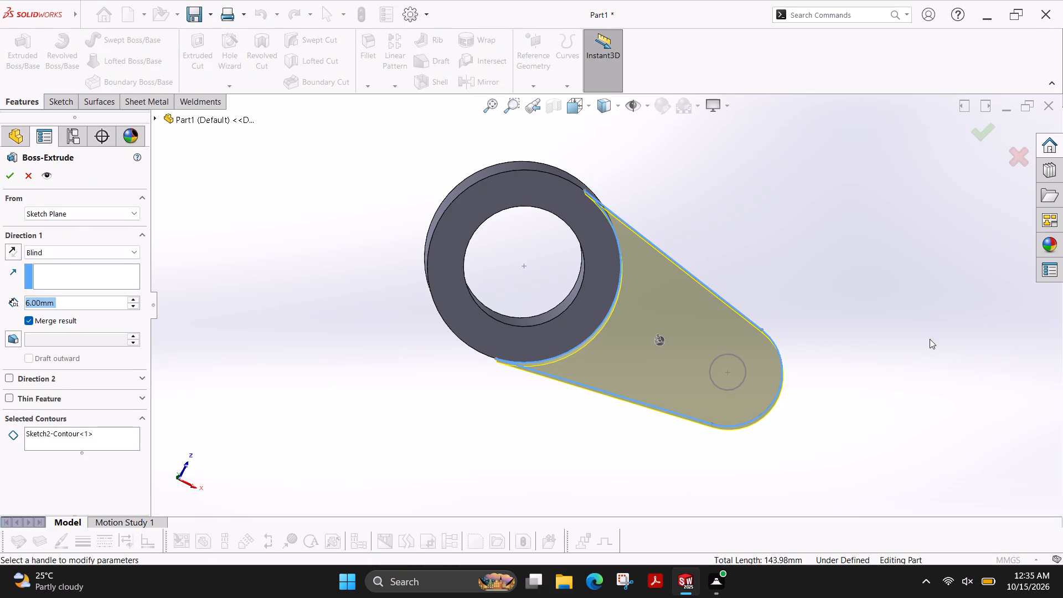
pyautogui.keyDown('ctrl'); pyautogui.keyDown('shift'); pyautogui.moveTo(915, 342); pyautogui.dragTo(829, 378, button='middle'); pyautogui.keyUp('shift'); pyautogui.keyUp('ctrl')
pyautogui.keyDown('ctrl'); pyautogui.keyDown('shift'); pyautogui.middleClick(829, 378); pyautogui.keyUp('shift'); pyautogui.keyUp('ctrl')
pyautogui.click(9, 256)
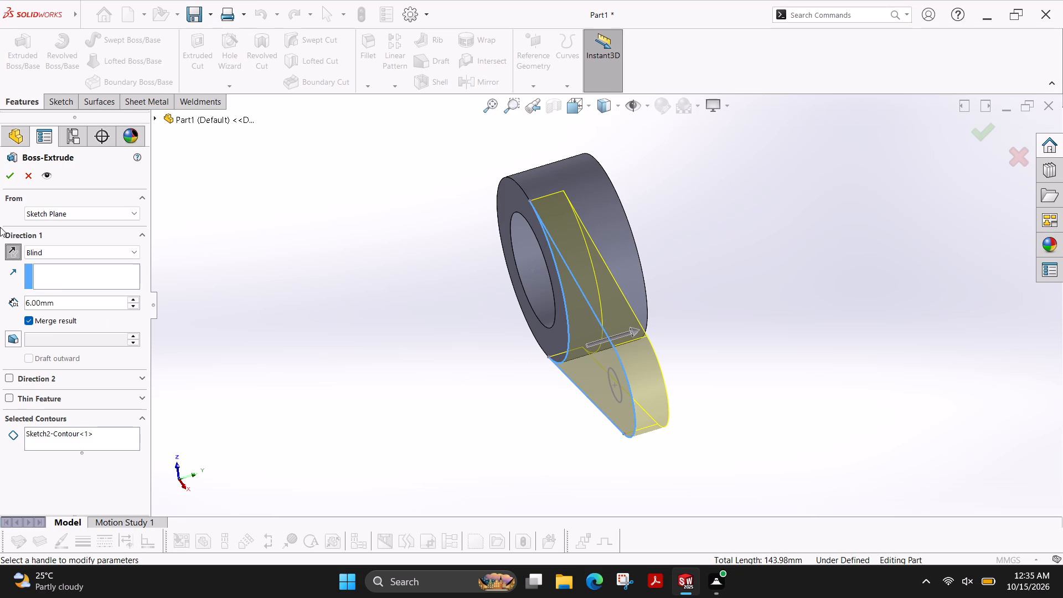
pyautogui.click(10, 180)
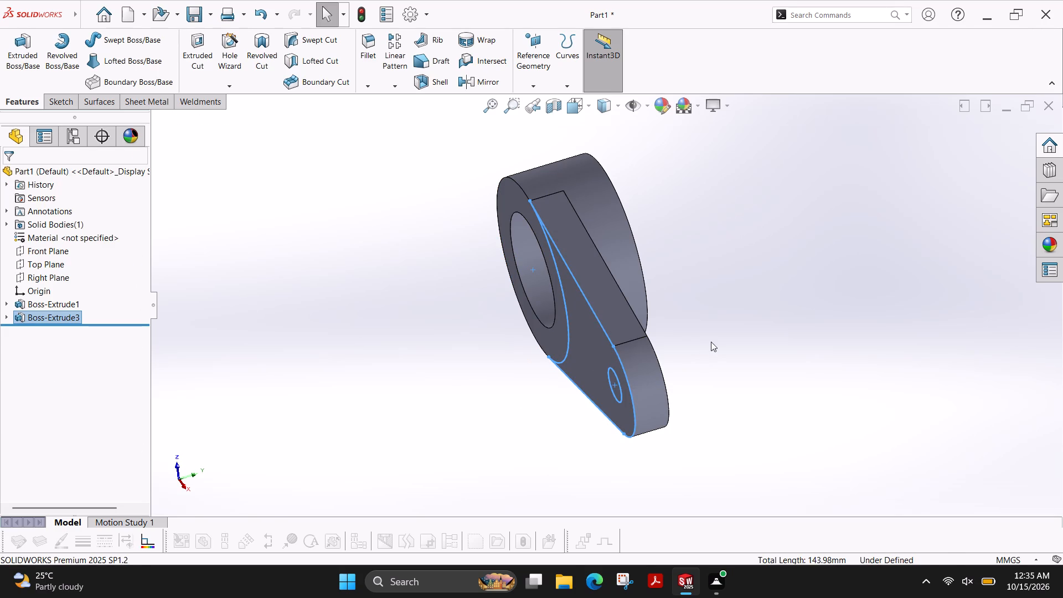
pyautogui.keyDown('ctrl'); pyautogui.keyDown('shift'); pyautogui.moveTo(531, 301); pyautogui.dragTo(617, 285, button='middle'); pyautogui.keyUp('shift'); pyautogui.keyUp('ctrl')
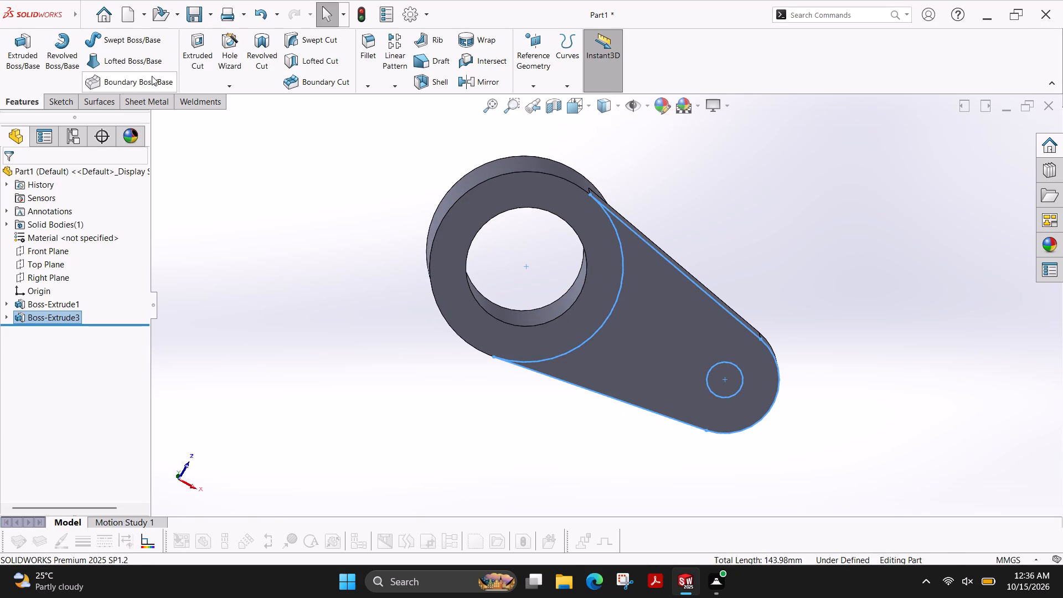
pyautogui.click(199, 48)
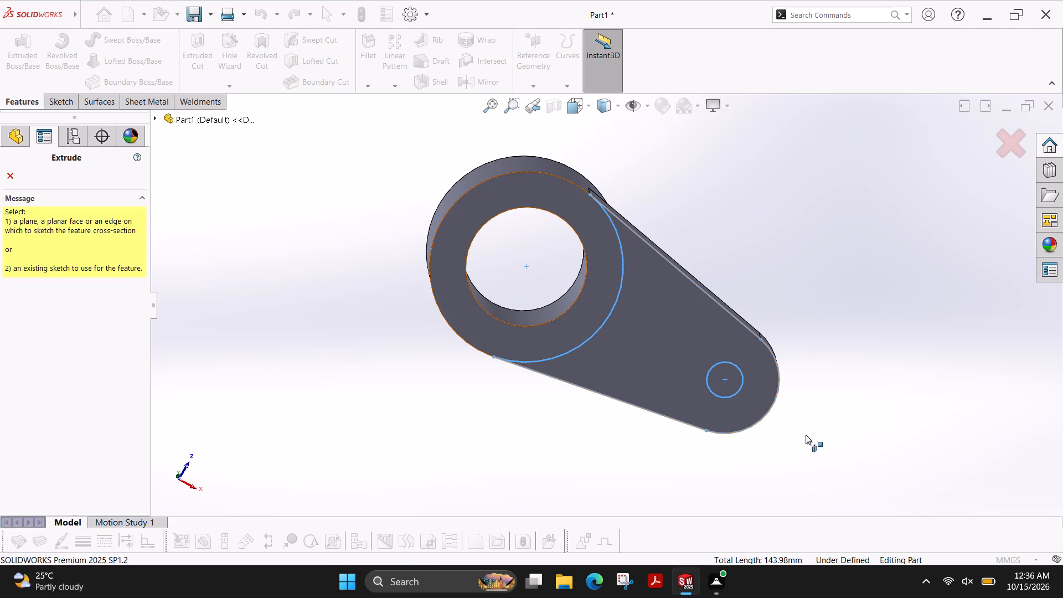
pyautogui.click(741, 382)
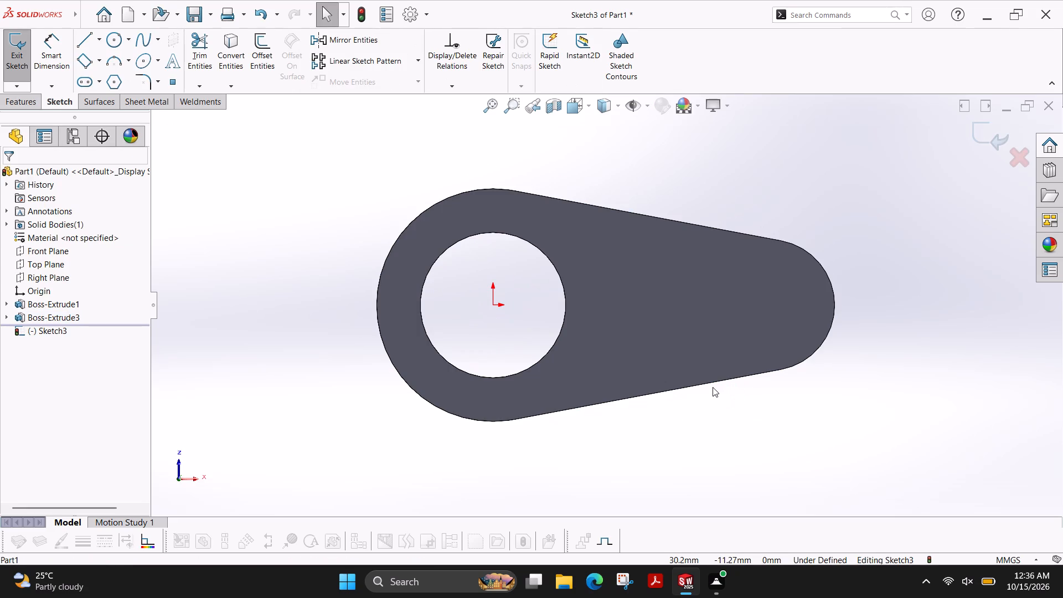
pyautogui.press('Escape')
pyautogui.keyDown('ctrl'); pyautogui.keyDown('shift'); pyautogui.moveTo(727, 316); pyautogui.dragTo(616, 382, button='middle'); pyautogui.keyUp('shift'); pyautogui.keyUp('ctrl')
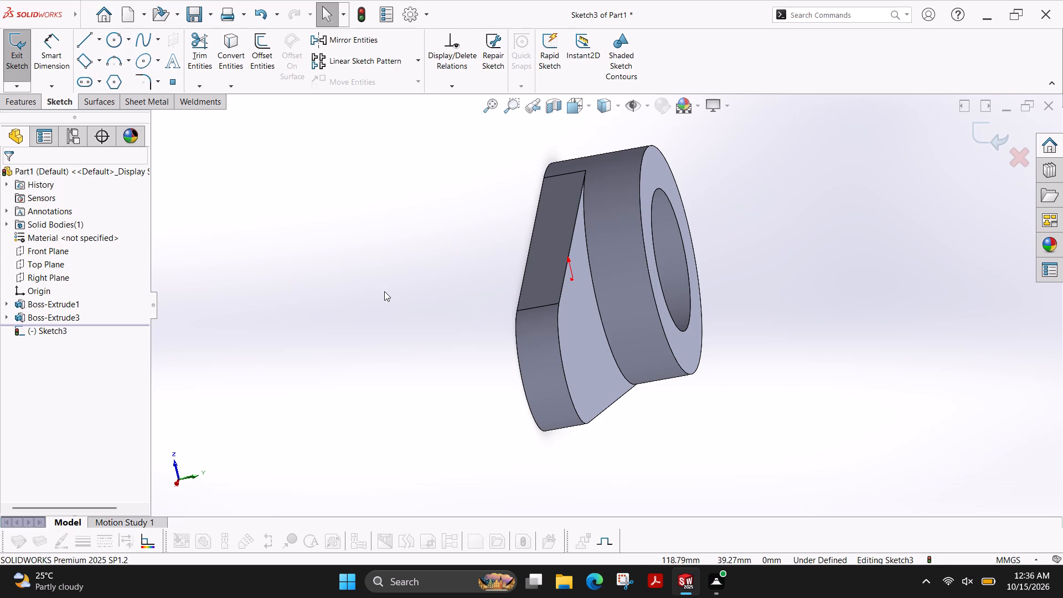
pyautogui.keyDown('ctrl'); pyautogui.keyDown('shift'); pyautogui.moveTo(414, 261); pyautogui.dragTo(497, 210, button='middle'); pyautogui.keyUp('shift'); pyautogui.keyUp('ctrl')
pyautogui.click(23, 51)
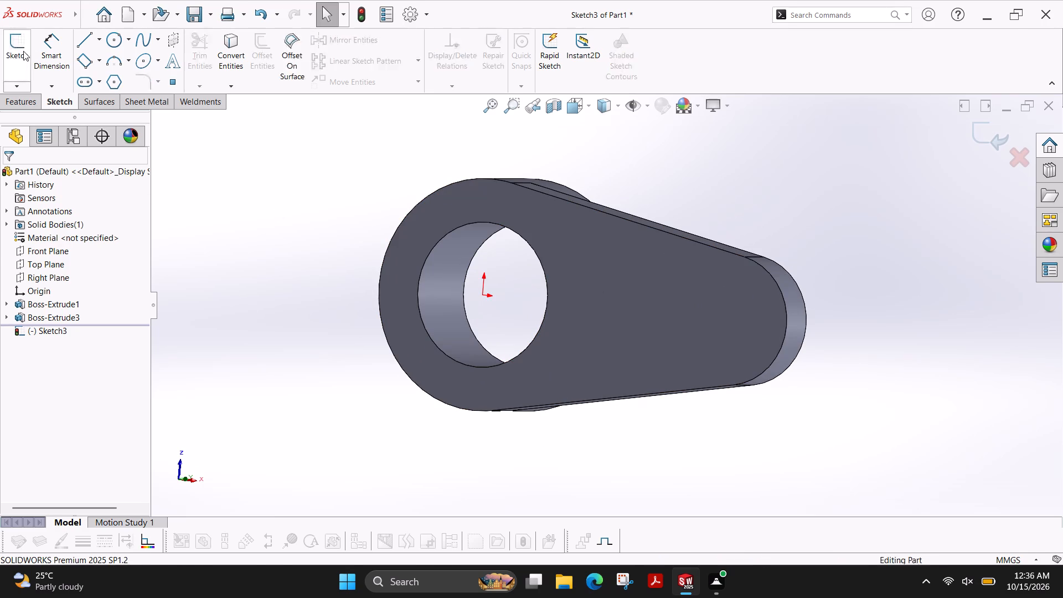
# Start a sketch on the flat face shared by ring and arm, with a horizontal line about 61 mm long from the origin along the arm.
pyautogui.click(718, 325)
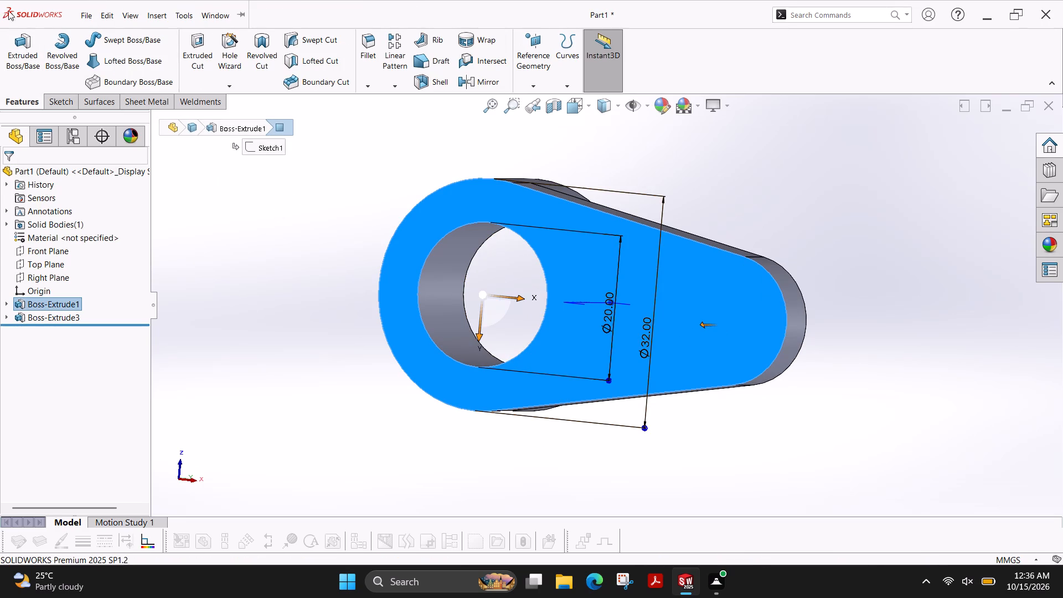
pyautogui.click(75, 106)
pyautogui.click(21, 59)
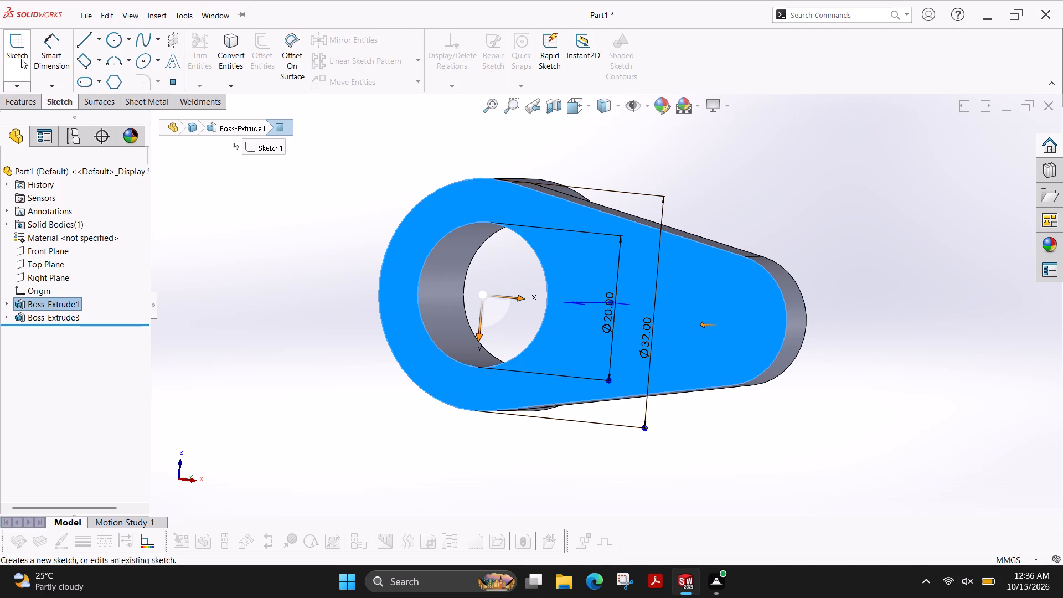
pyautogui.scroll(-2, 879, 326)
pyautogui.scroll(1, 805, 306)
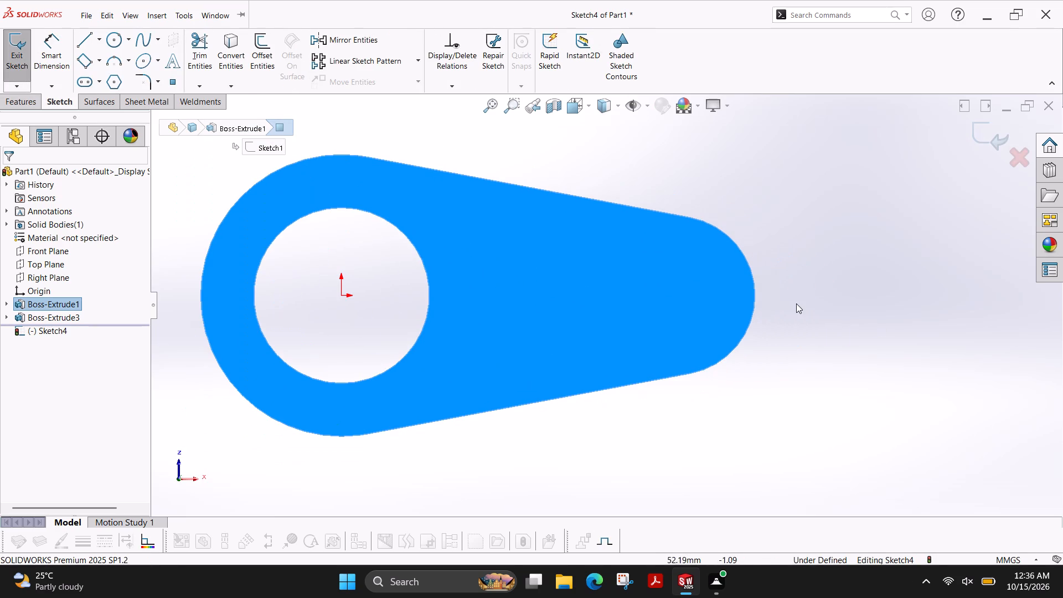
pyautogui.press('Escape')
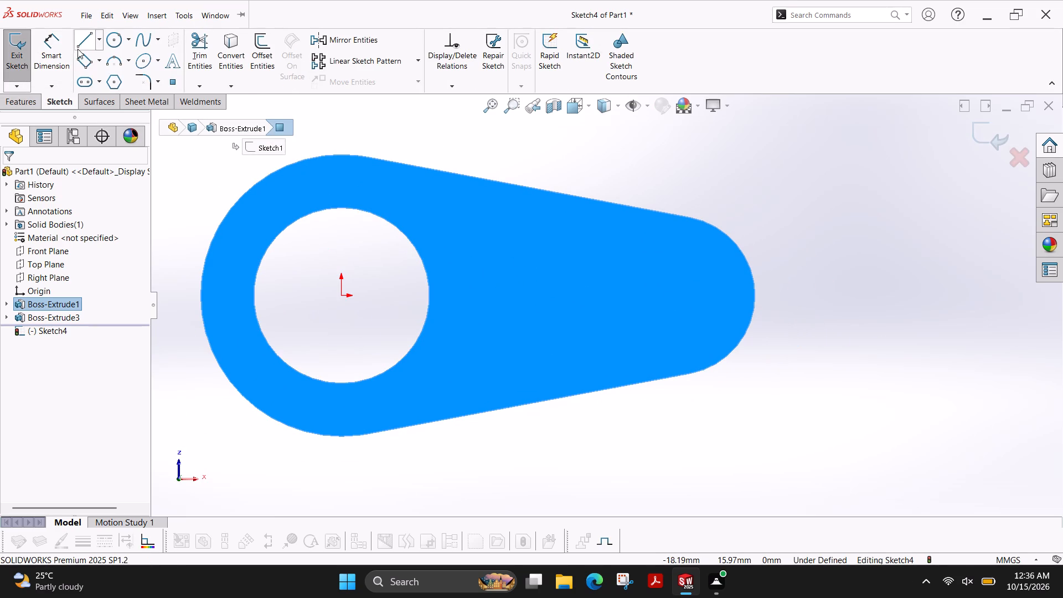
pyautogui.click(85, 39)
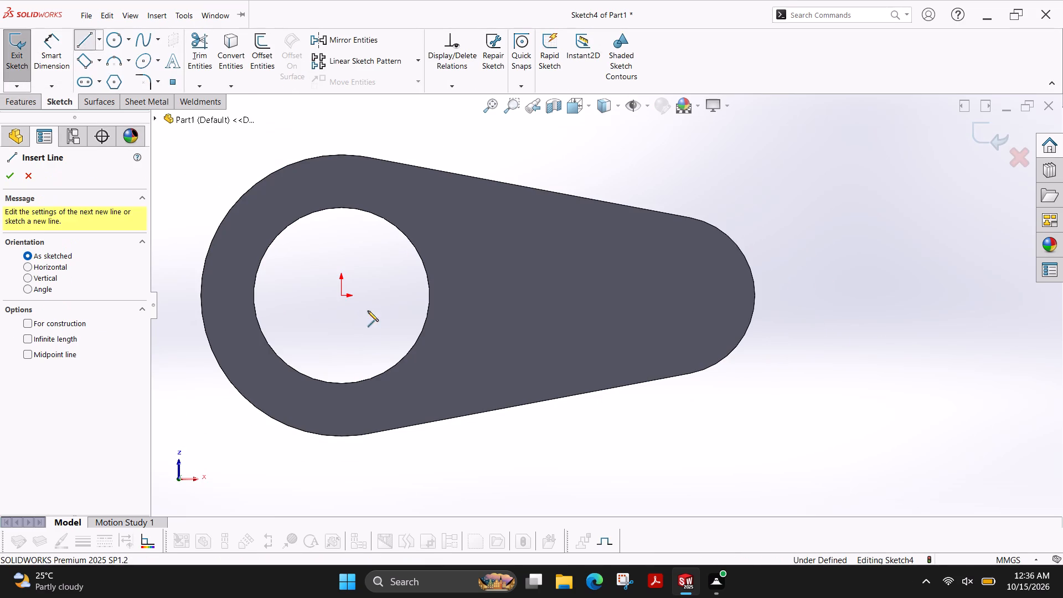
pyautogui.click(340, 295)
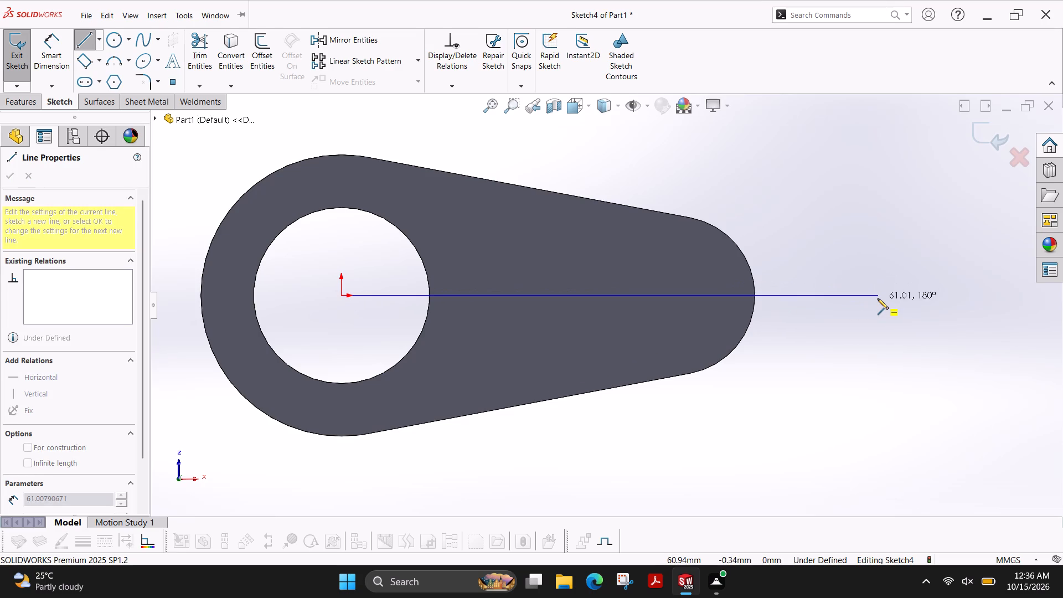
pyautogui.click(878, 298)
pyautogui.press('Escape')
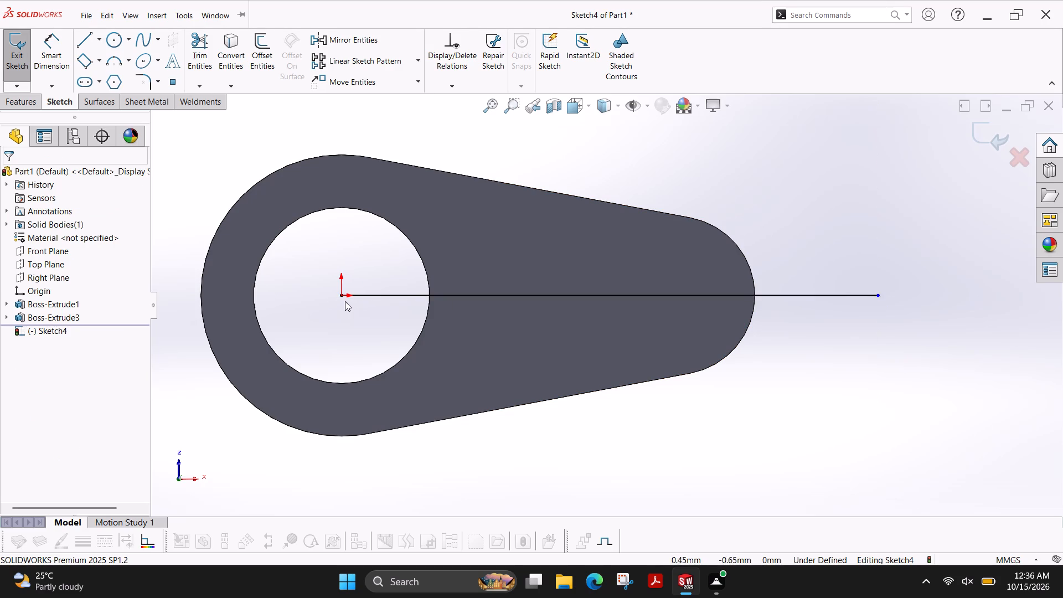
# Sketch a circle of about 4.15 mm radius on the line, centred 38 mm from the origin at the arm's rounded end.
pyautogui.click(81, 39)
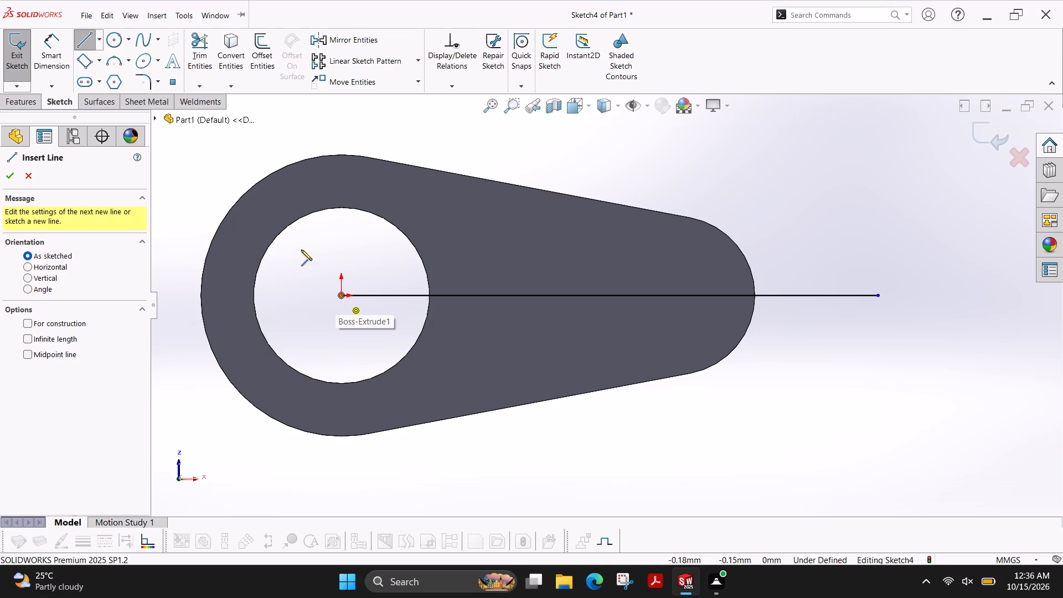
pyautogui.click(113, 36)
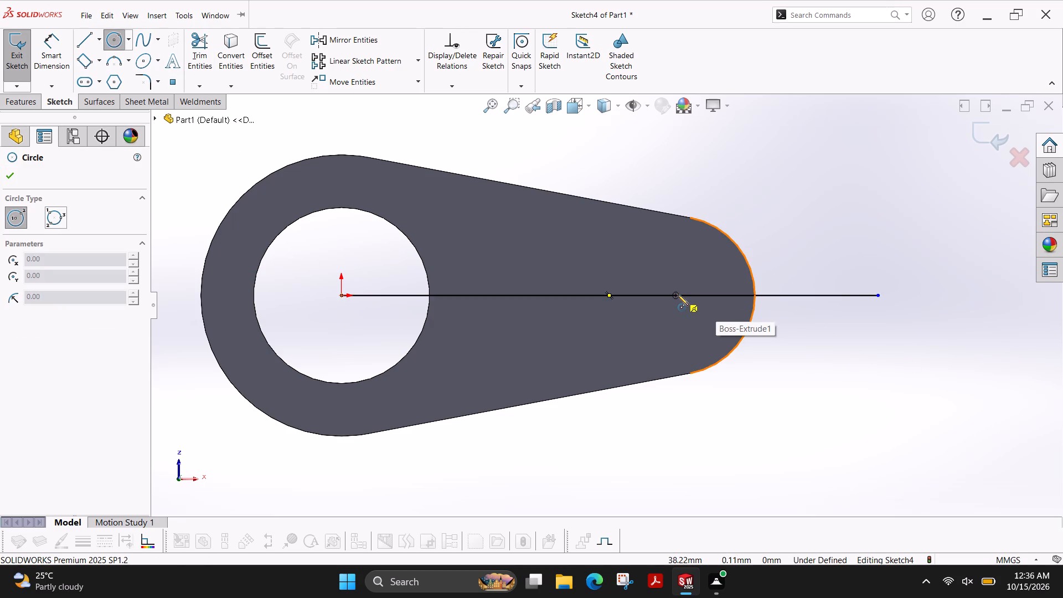
pyautogui.click(676, 297)
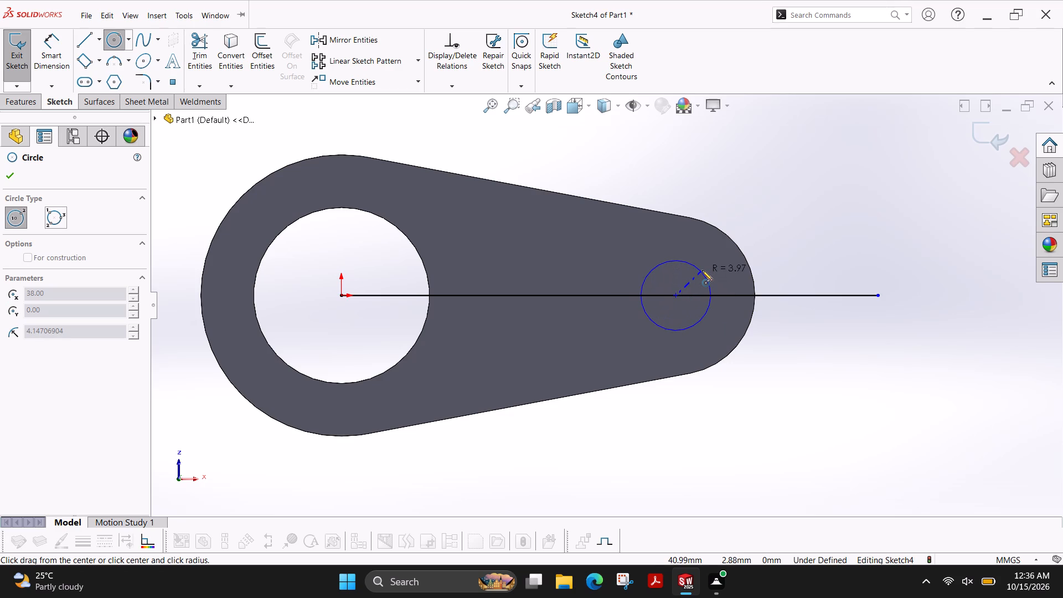
pyautogui.click(702, 270)
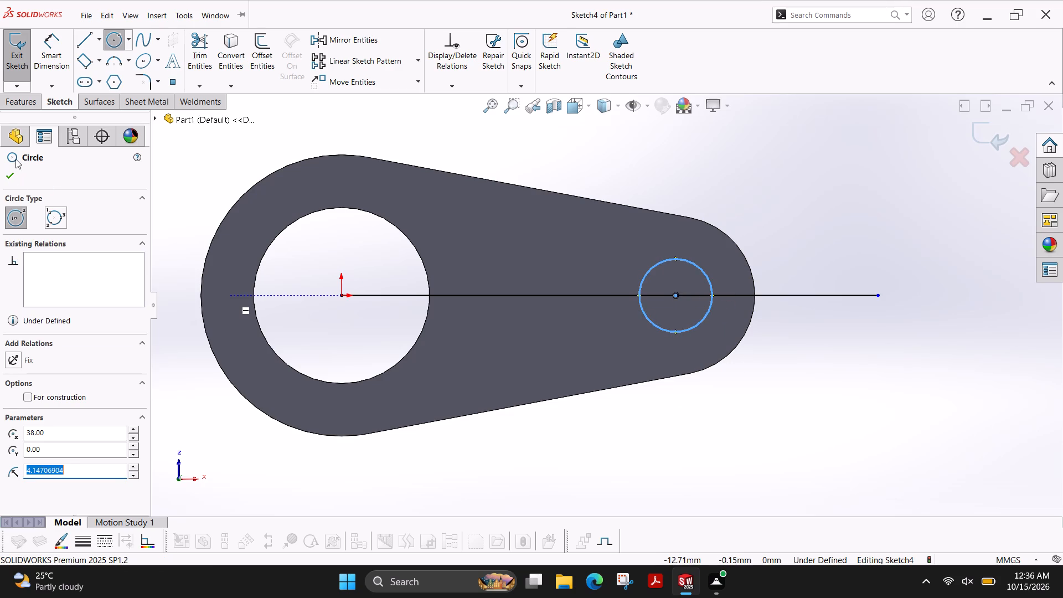
pyautogui.click(9, 178)
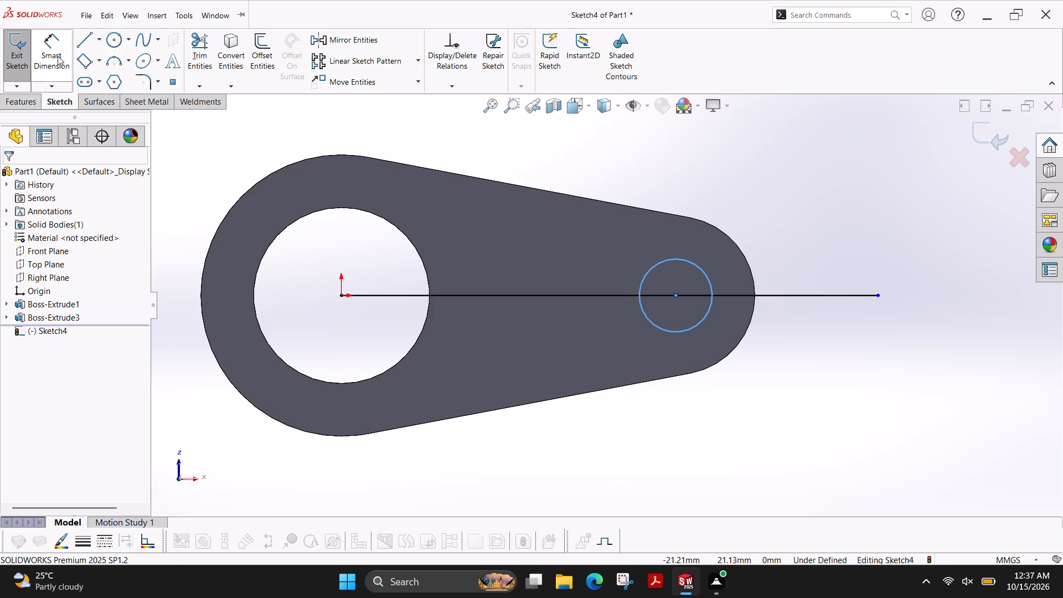
# Dimension the circle at the arm's rounded end to a diameter of 9 mm.
pyautogui.click(58, 56)
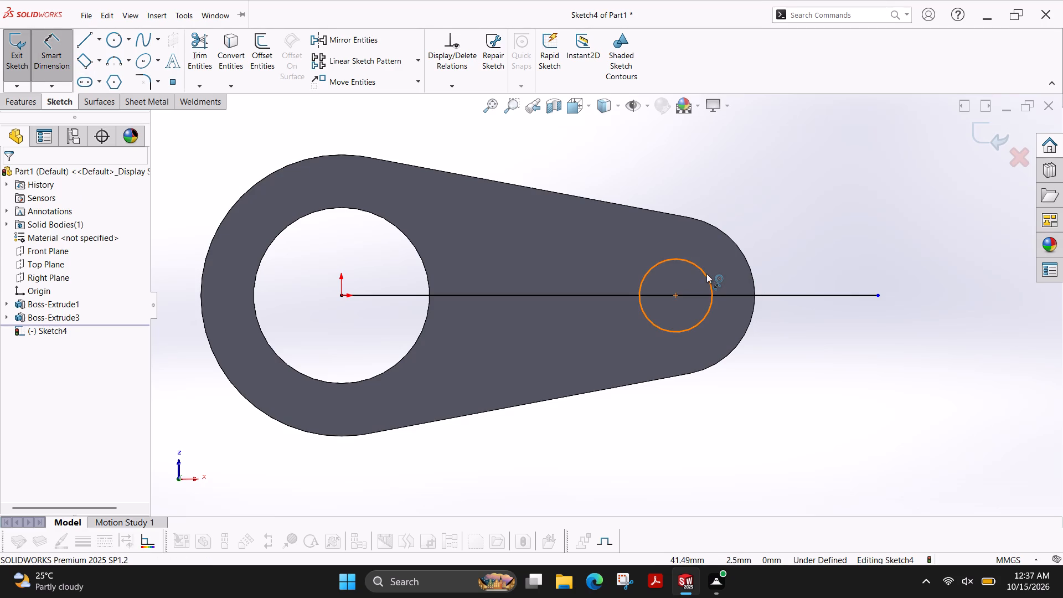
pyautogui.click(706, 274)
pyautogui.click(801, 250)
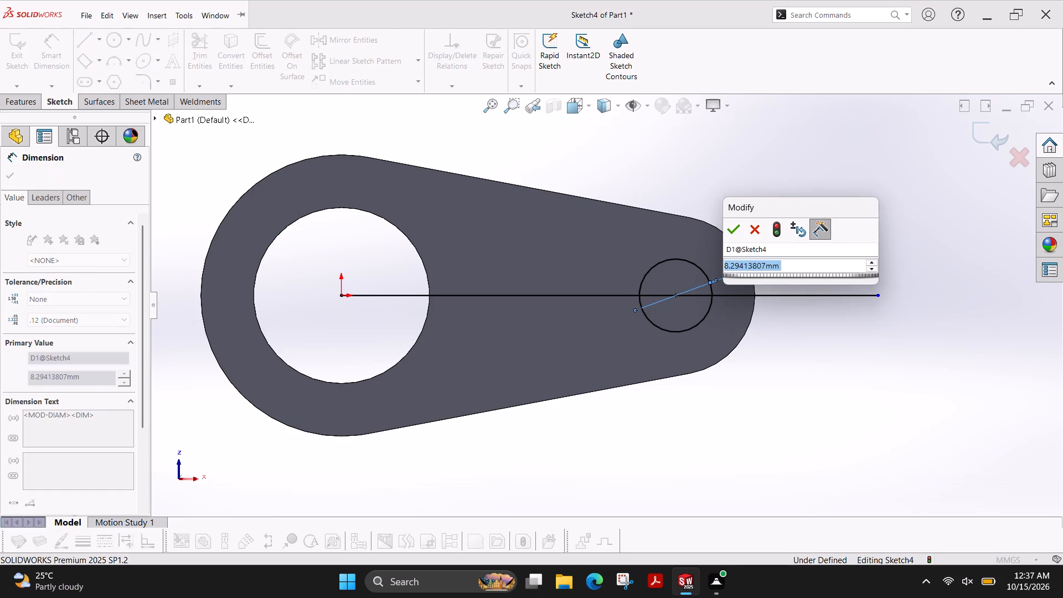
pyautogui.press('9')
pyautogui.press('Return')
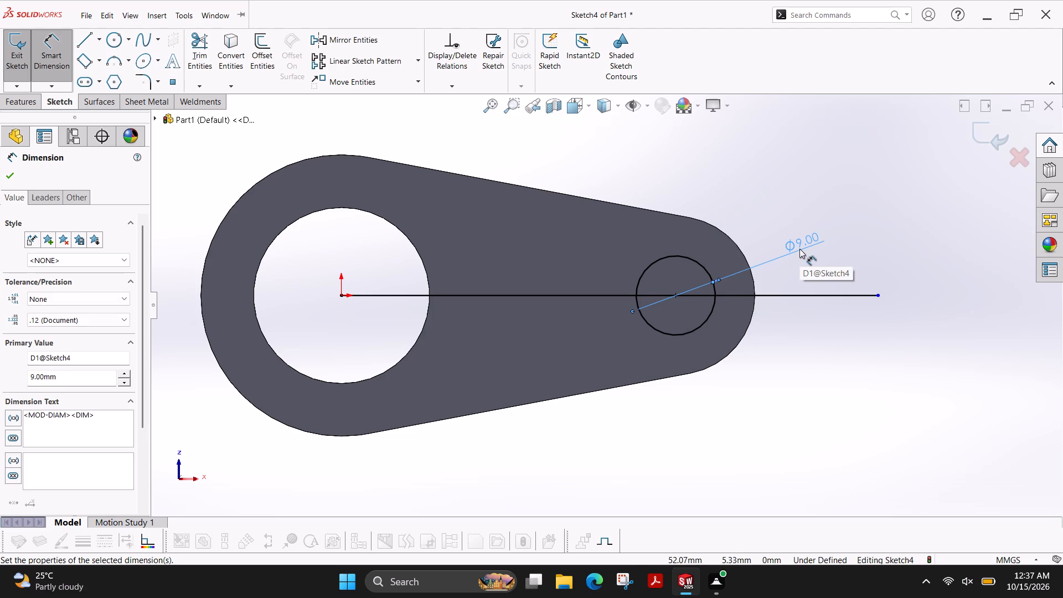
# Set the diameter of the circle at the arm's rounded end to 6 mm.
pyautogui.click(799, 249)
pyautogui.doubleClick(799, 249)
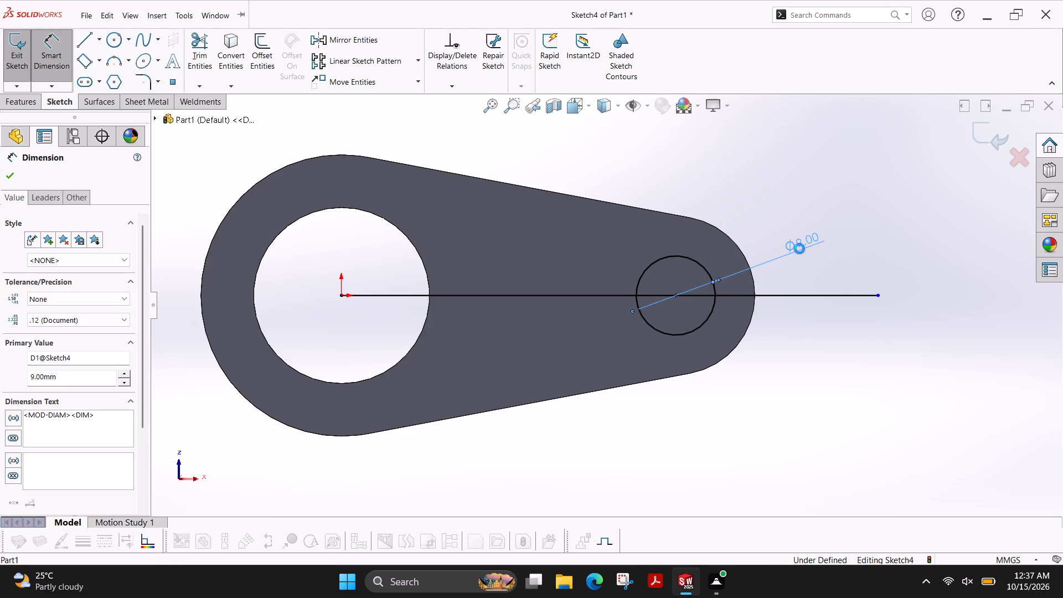
pyautogui.press('6')
pyautogui.press('Return')
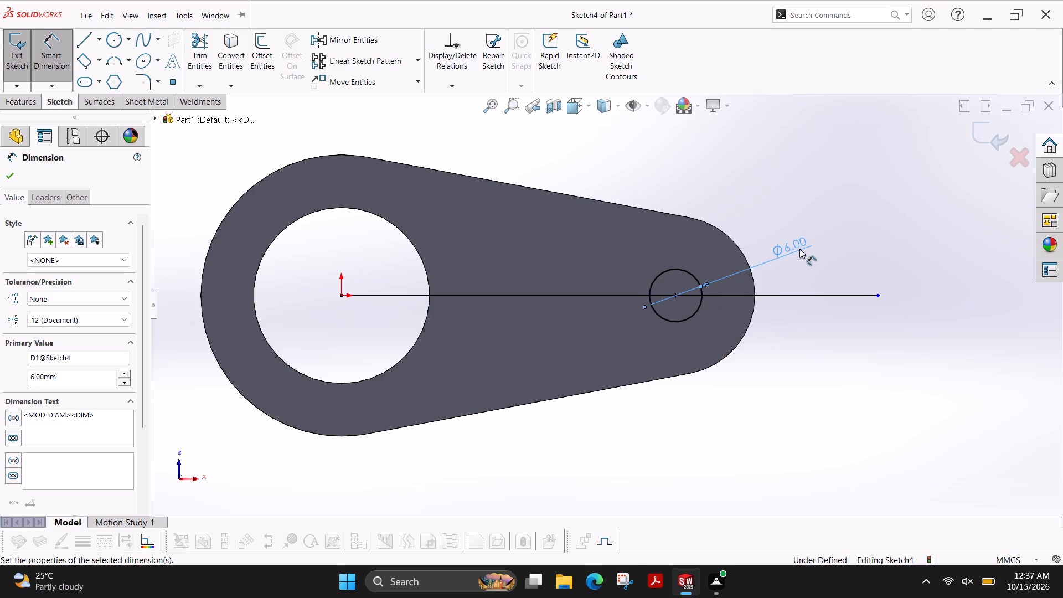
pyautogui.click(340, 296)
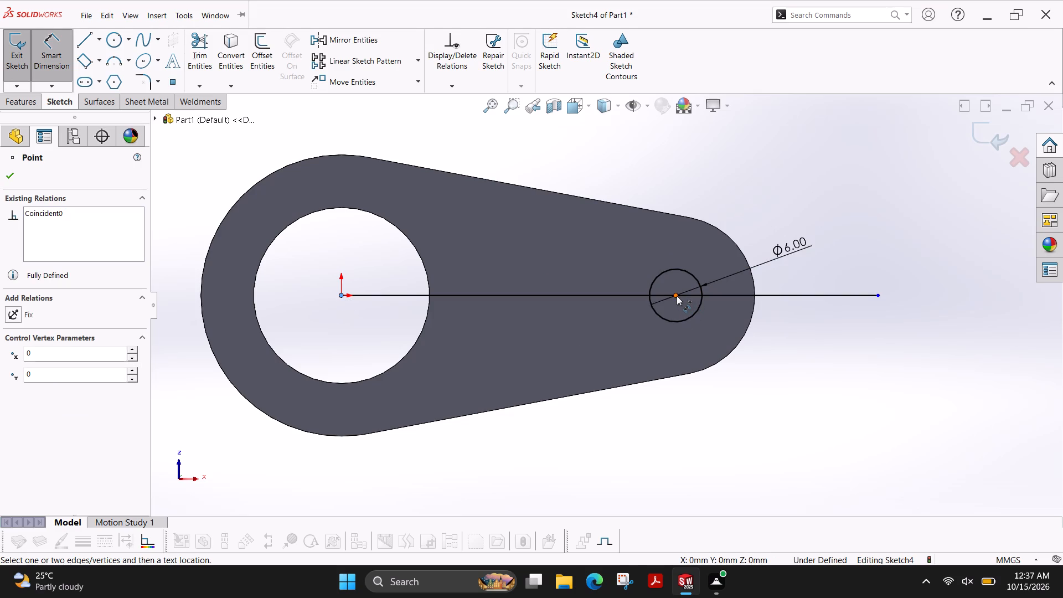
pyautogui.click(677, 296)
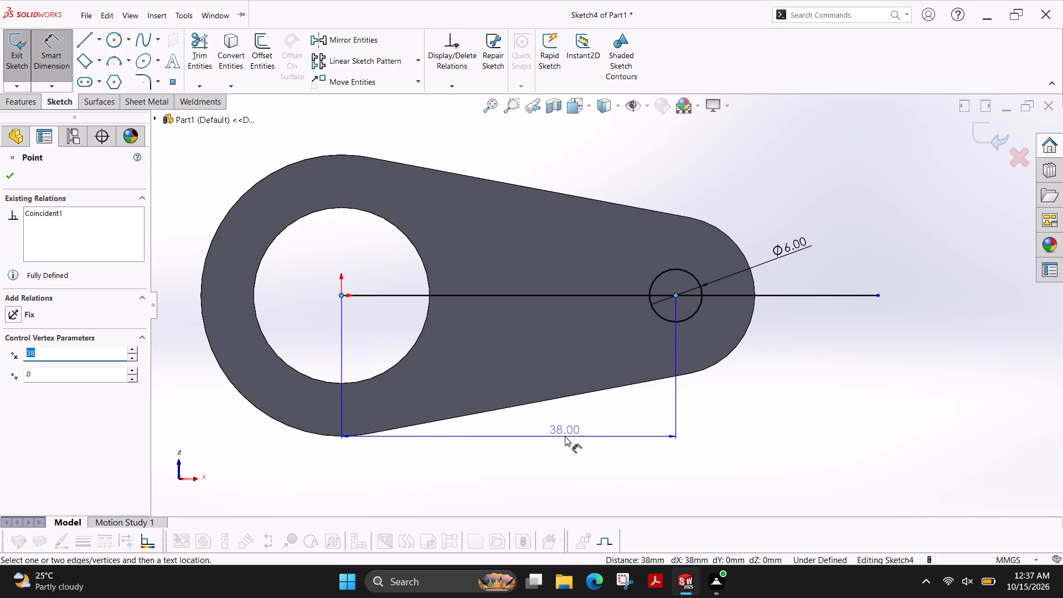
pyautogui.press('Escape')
# Power-trim the whole horizontal line, including the piece inside the circle, leaving only the circle, and exit the sketch.
pyautogui.click(197, 60)
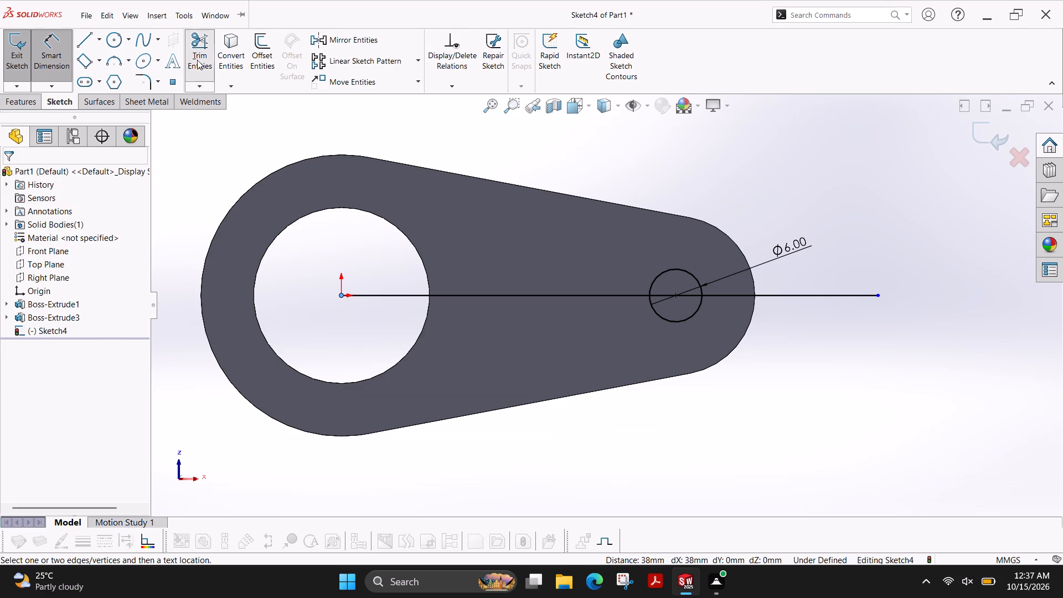
pyautogui.moveTo(453, 253); pyautogui.dragTo(453, 349)
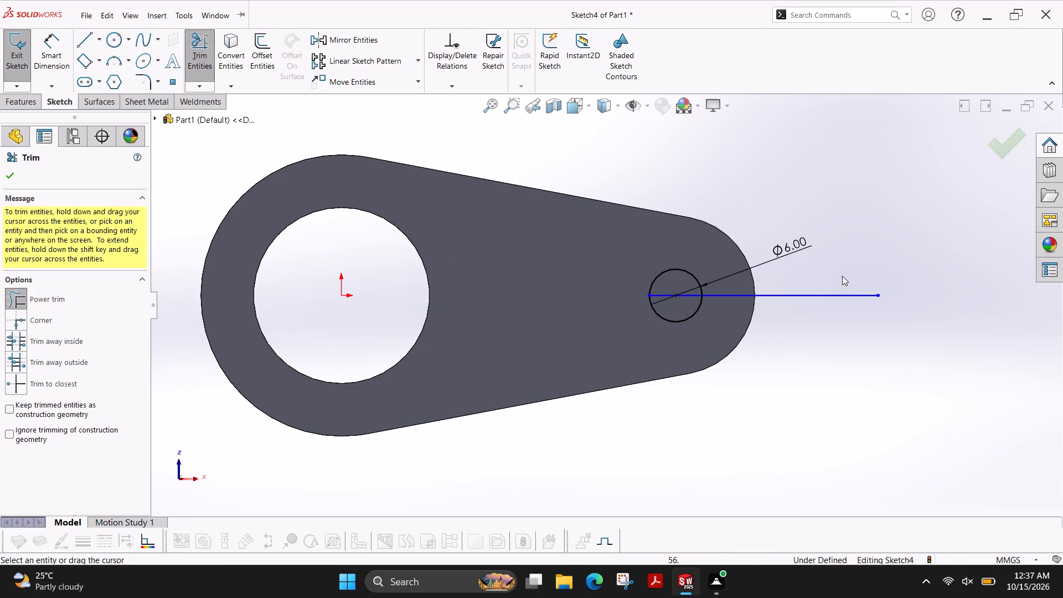
pyautogui.moveTo(842, 276); pyautogui.dragTo(814, 339)
pyautogui.scroll(-4, 708, 299)
pyautogui.moveTo(616, 264); pyautogui.dragTo(616, 264)
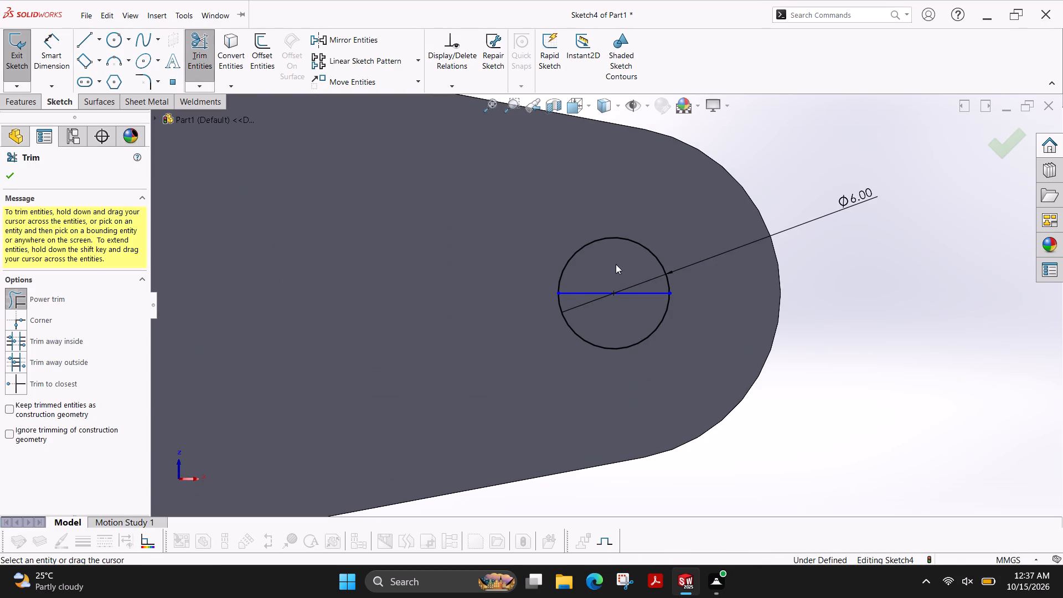
pyautogui.moveTo(616, 264); pyautogui.dragTo(613, 305)
pyautogui.scroll(5, 666, 326)
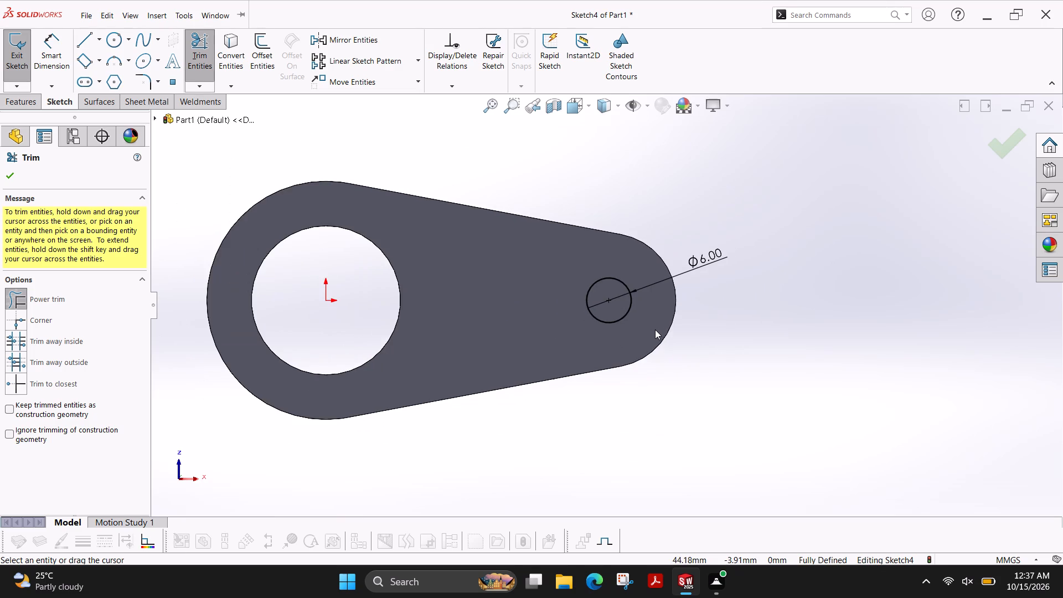
pyautogui.scroll(1, 655, 330)
pyautogui.scroll(-1, 655, 331)
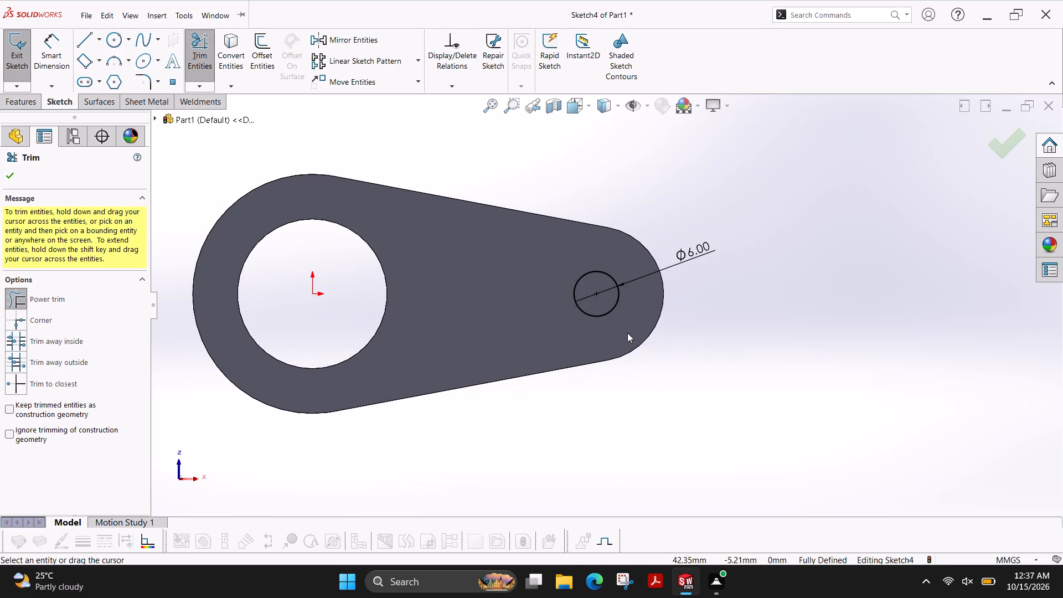
pyautogui.click(8, 178)
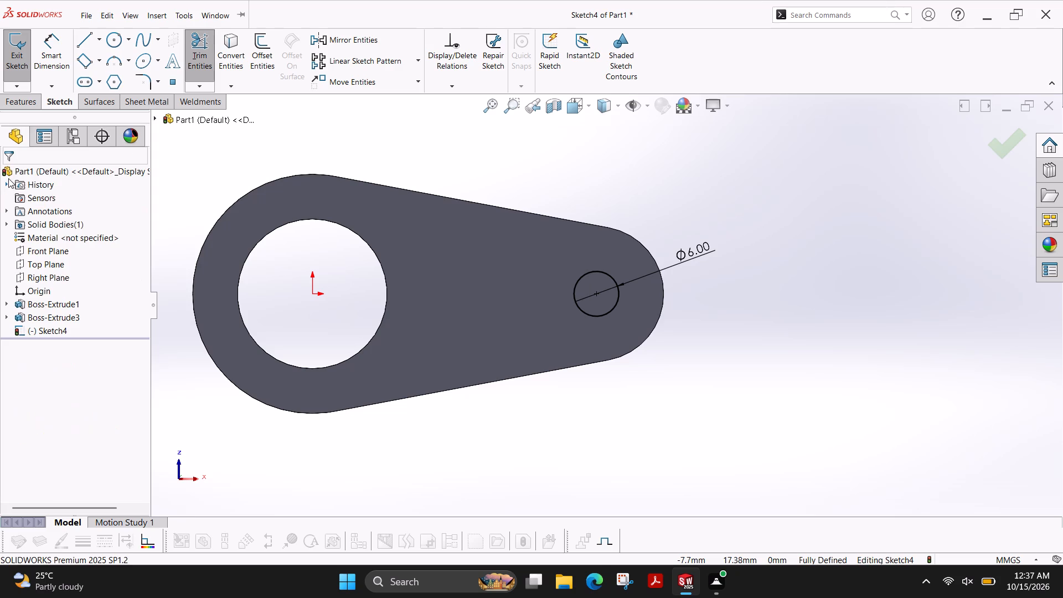
pyautogui.click(16, 53)
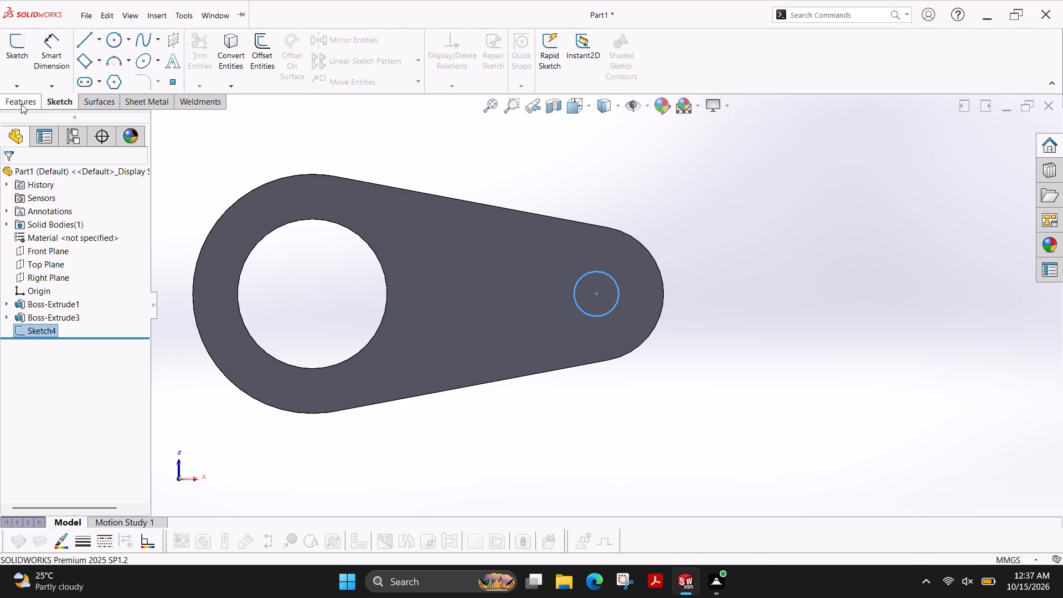
# Cut-extrude the 6 mm circle at the arm's rounded end with a blind depth of 6 mm through the arm.
pyautogui.click(21, 104)
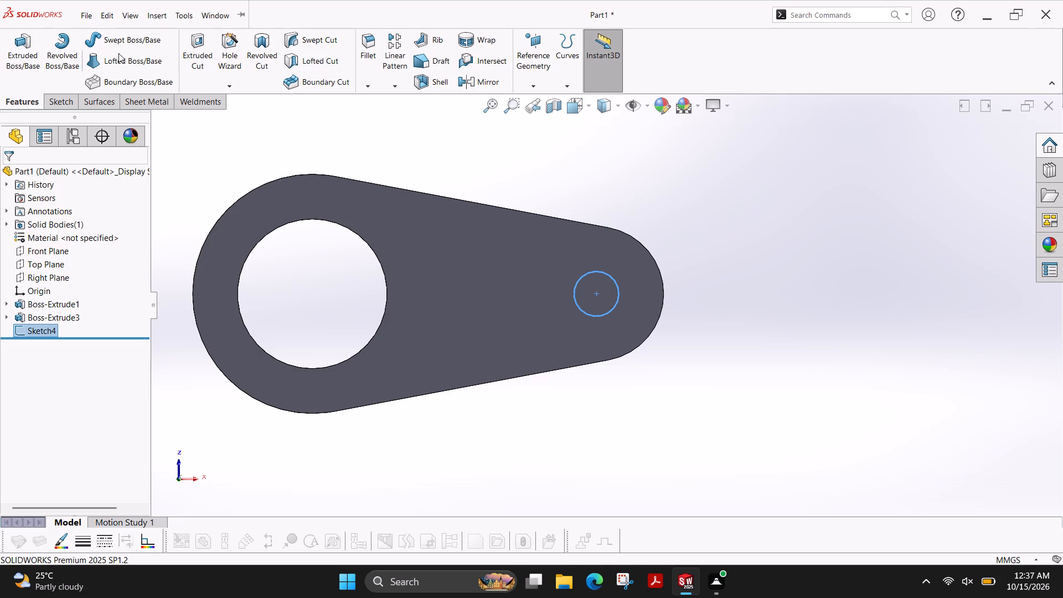
pyautogui.click(202, 68)
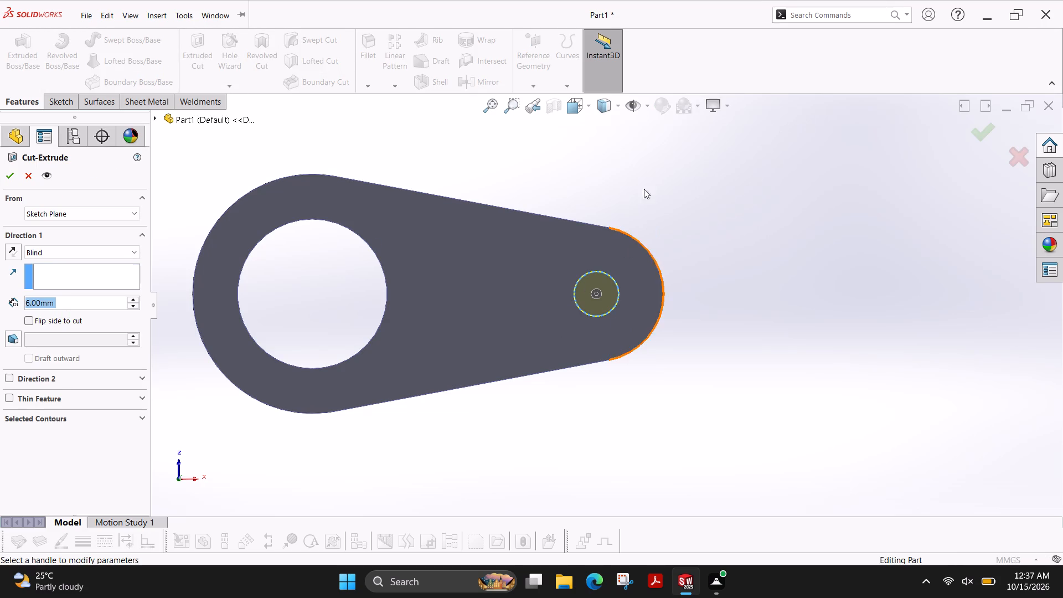
pyautogui.keyDown('ctrl'); pyautogui.keyDown('shift'); pyautogui.moveTo(626, 188); pyautogui.dragTo(563, 398, button='middle'); pyautogui.keyUp('shift'); pyautogui.keyUp('ctrl')
pyautogui.keyDown('ctrl'); pyautogui.keyDown('shift'); pyautogui.middleClick(563, 398); pyautogui.keyUp('shift'); pyautogui.keyUp('ctrl')
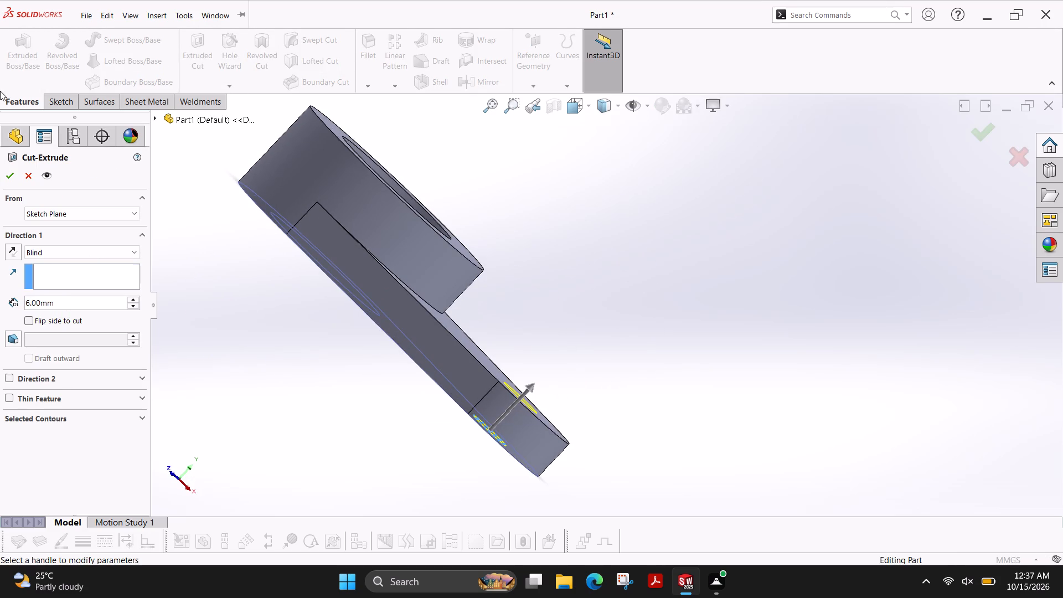
pyautogui.click(10, 173)
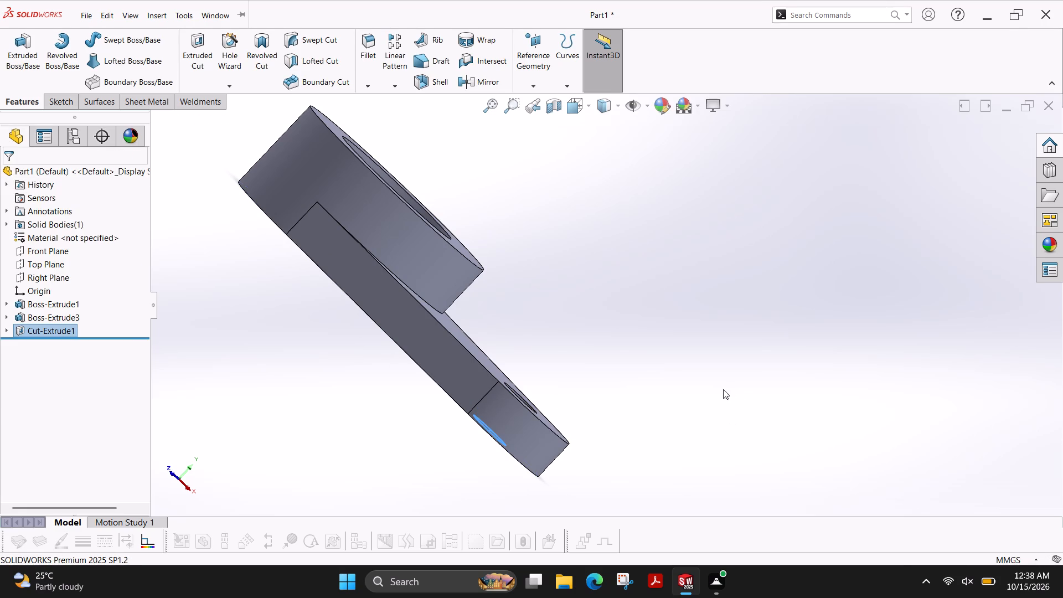
# Sketch a circle of 9 mm radius on the flat face shared by ring and arm, concentric with the small hole and matching the arm's rounded end.
pyautogui.keyDown('ctrl'); pyautogui.keyDown('shift'); pyautogui.moveTo(690, 415); pyautogui.dragTo(774, 275, button='middle'); pyautogui.keyUp('shift'); pyautogui.keyUp('ctrl')
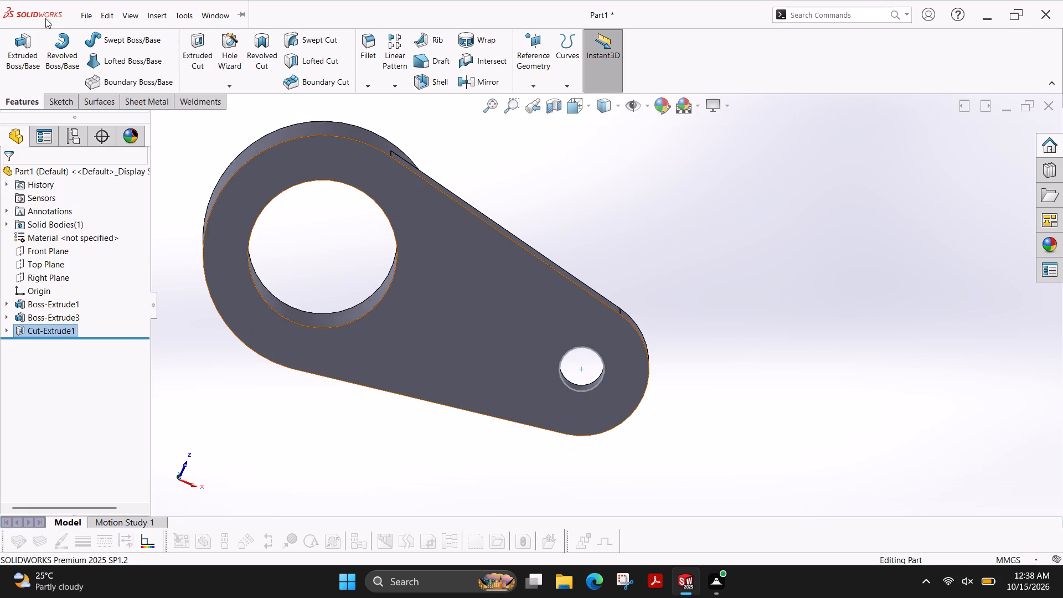
pyautogui.click(53, 104)
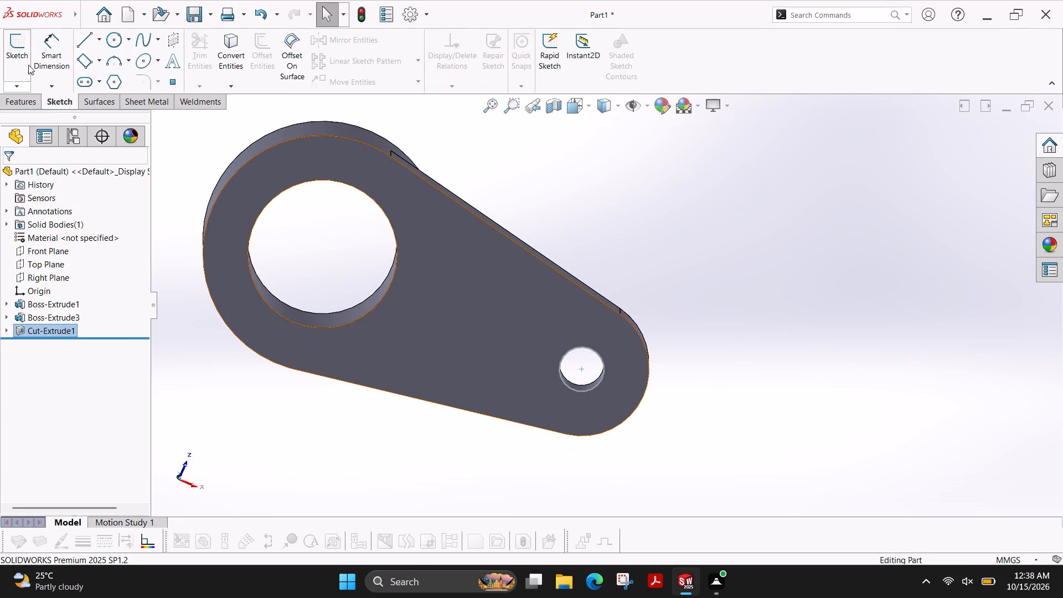
pyautogui.click(23, 62)
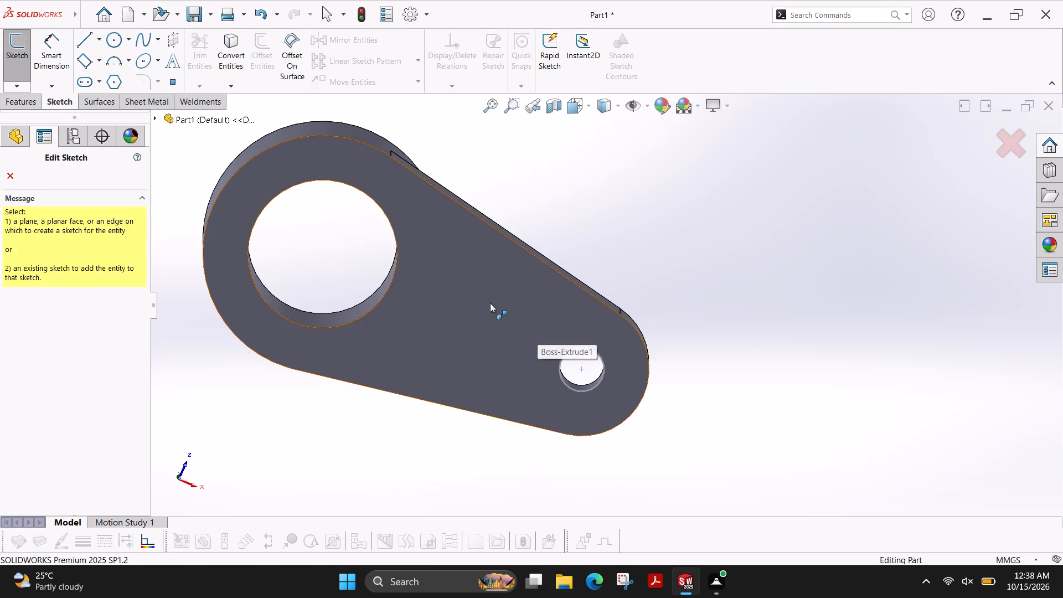
pyautogui.click(490, 303)
pyautogui.scroll(-3, 897, 317)
pyautogui.scroll(2, 834, 310)
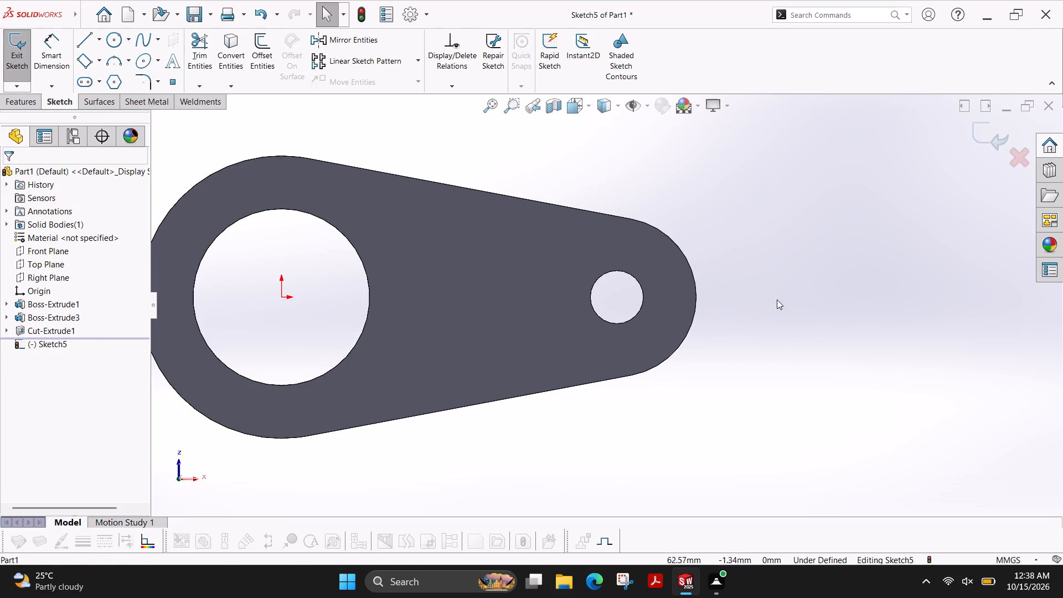
pyautogui.click(519, 168)
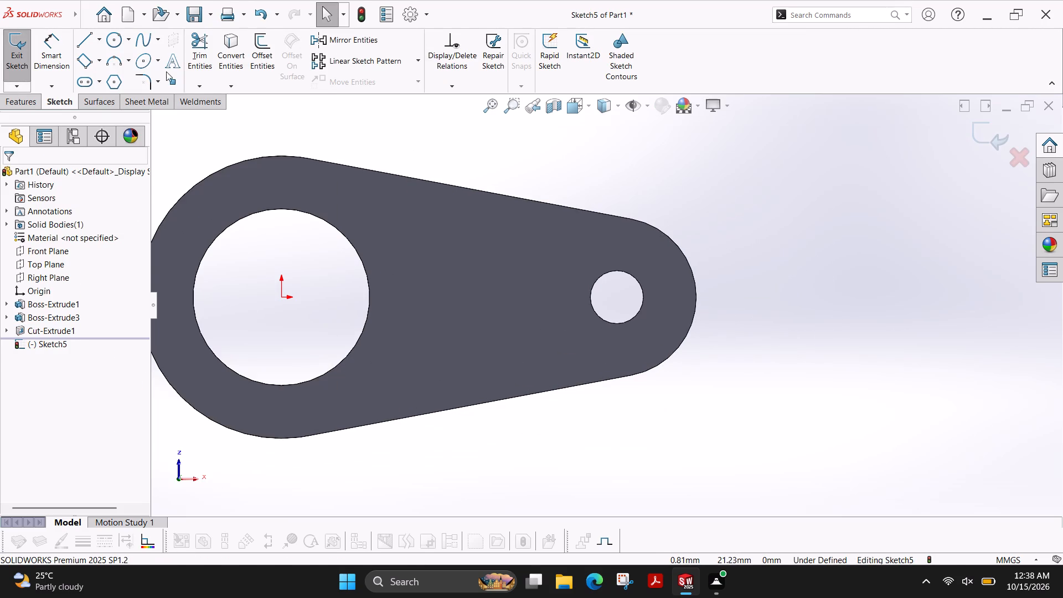
pyautogui.click(107, 43)
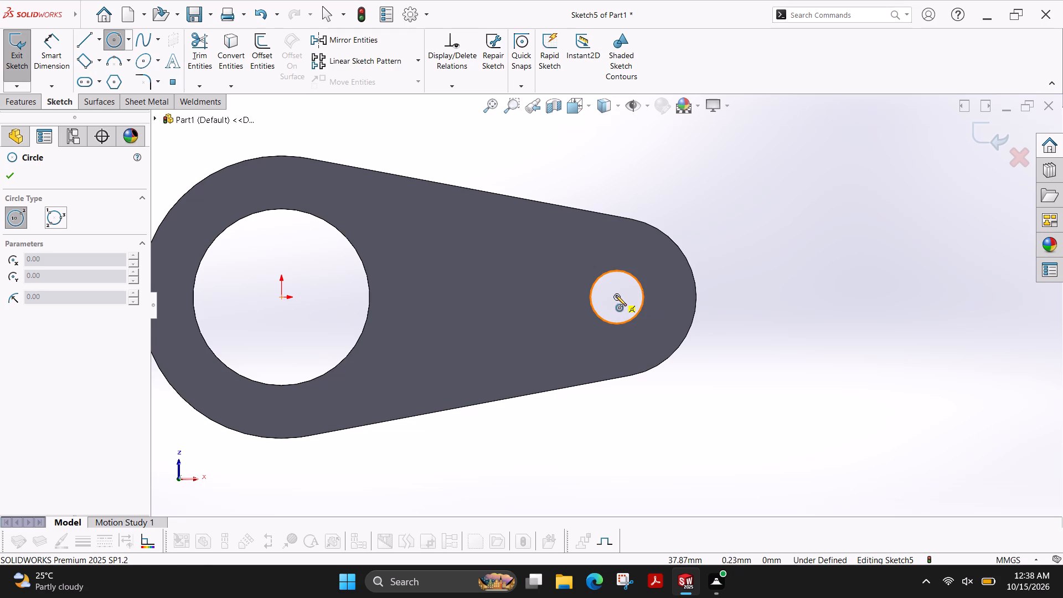
pyautogui.click(616, 295)
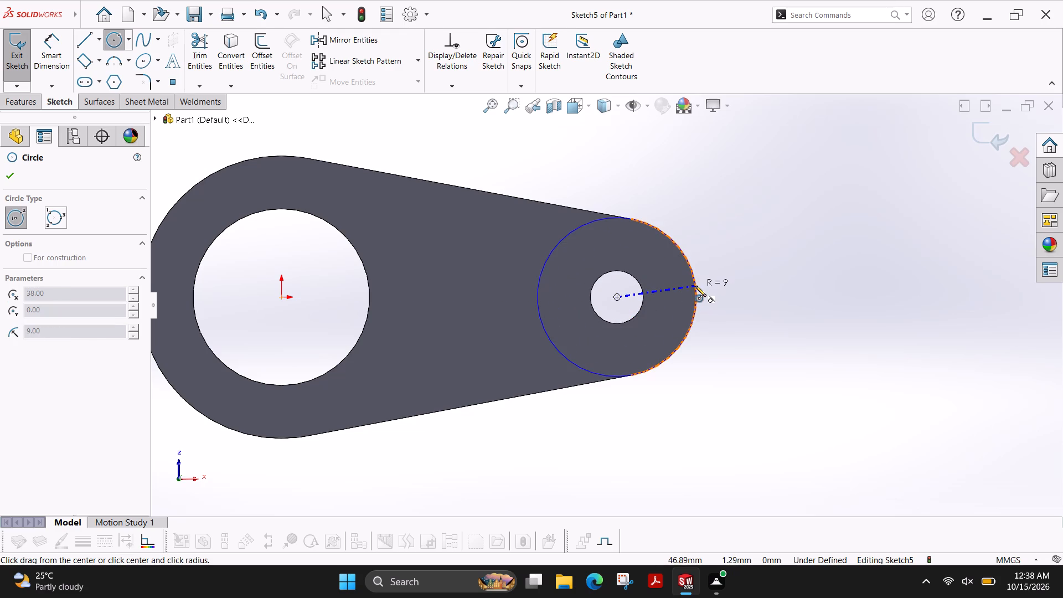
pyautogui.click(695, 286)
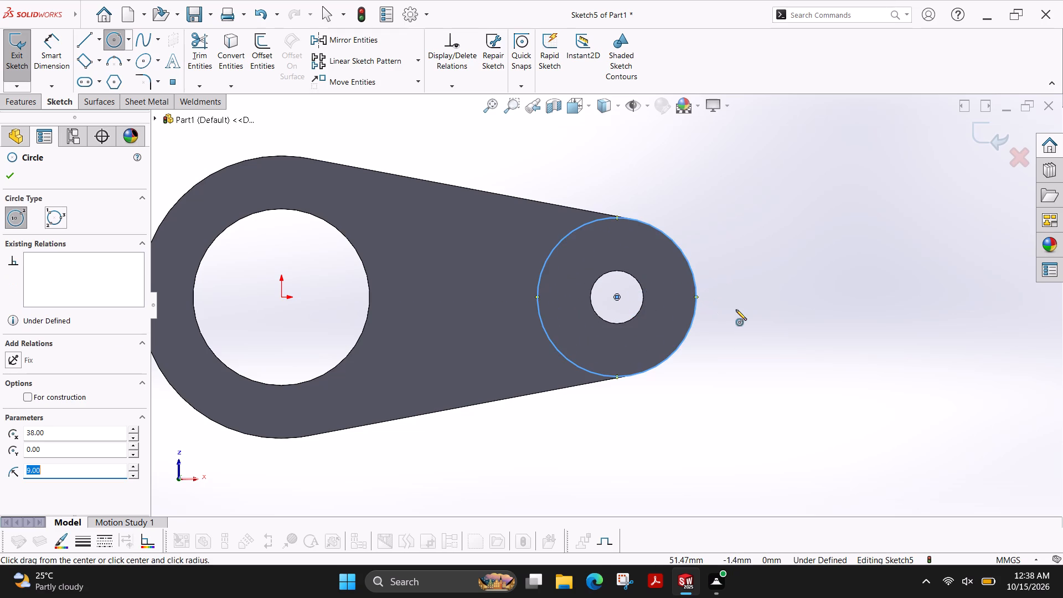
# Extrude the 9 mm radius circle as a merged 24 mm blind boss pointing away from the arm.
pyautogui.keyDown('ctrl'); pyautogui.keyDown('shift'); pyautogui.moveTo(809, 250); pyautogui.dragTo(728, 324, button='middle'); pyautogui.keyUp('shift'); pyautogui.keyUp('ctrl')
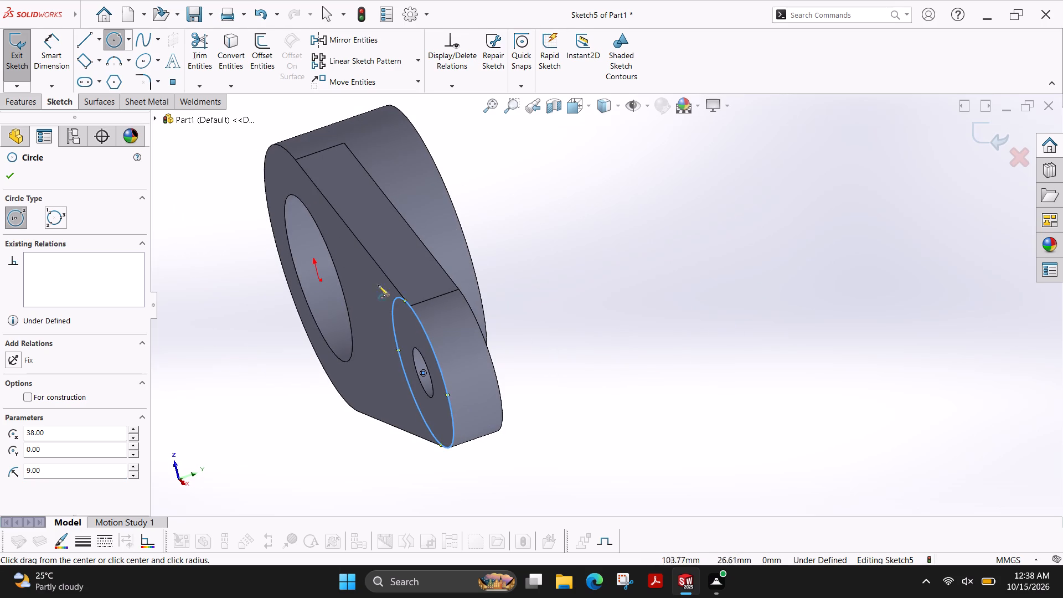
pyautogui.click(28, 104)
pyautogui.click(17, 61)
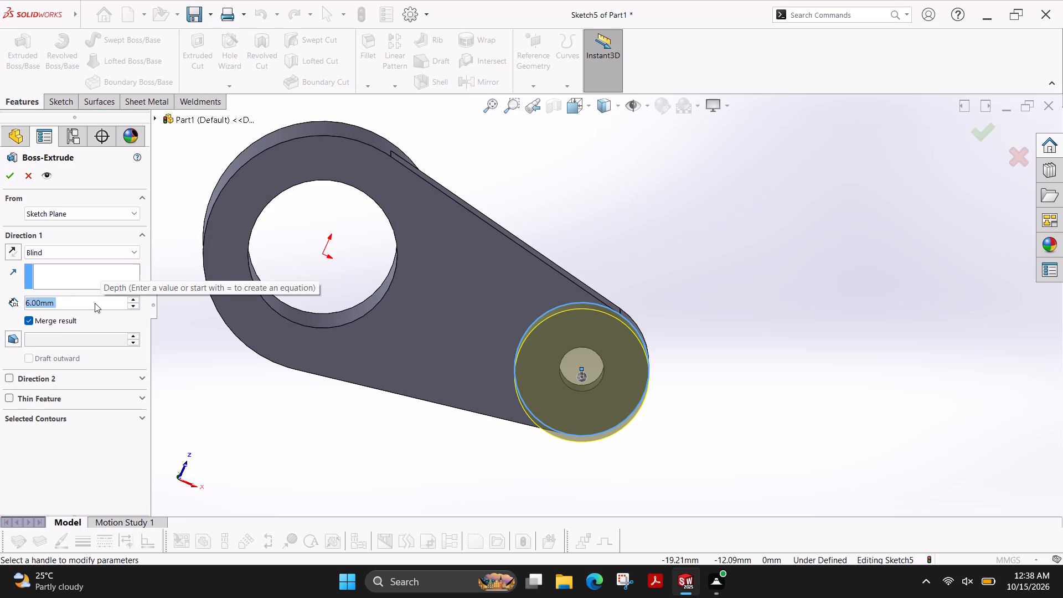
pyautogui.write('24')
pyautogui.press('Return')
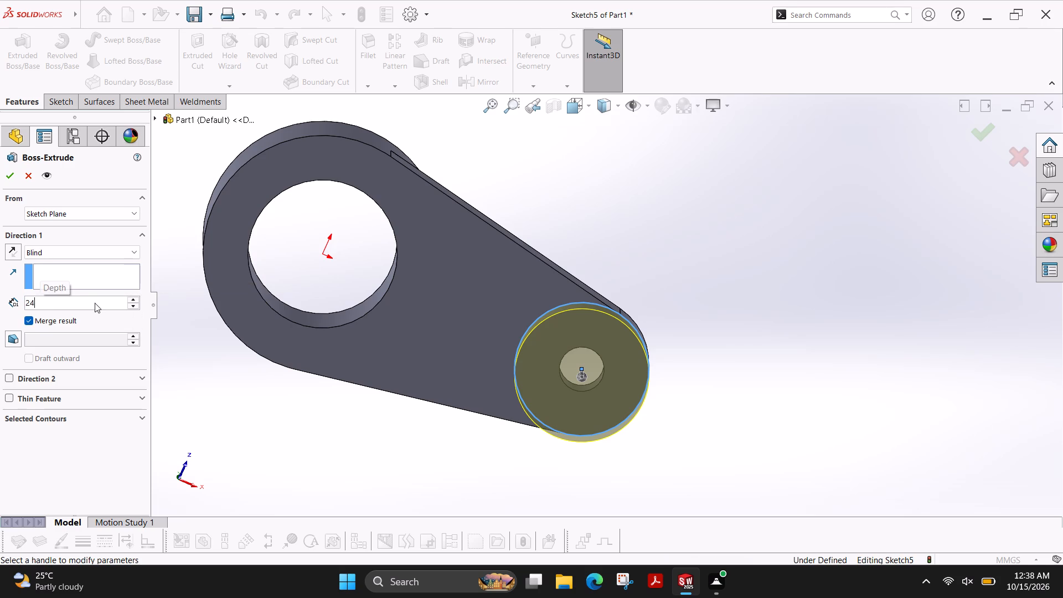
pyautogui.click(9, 176)
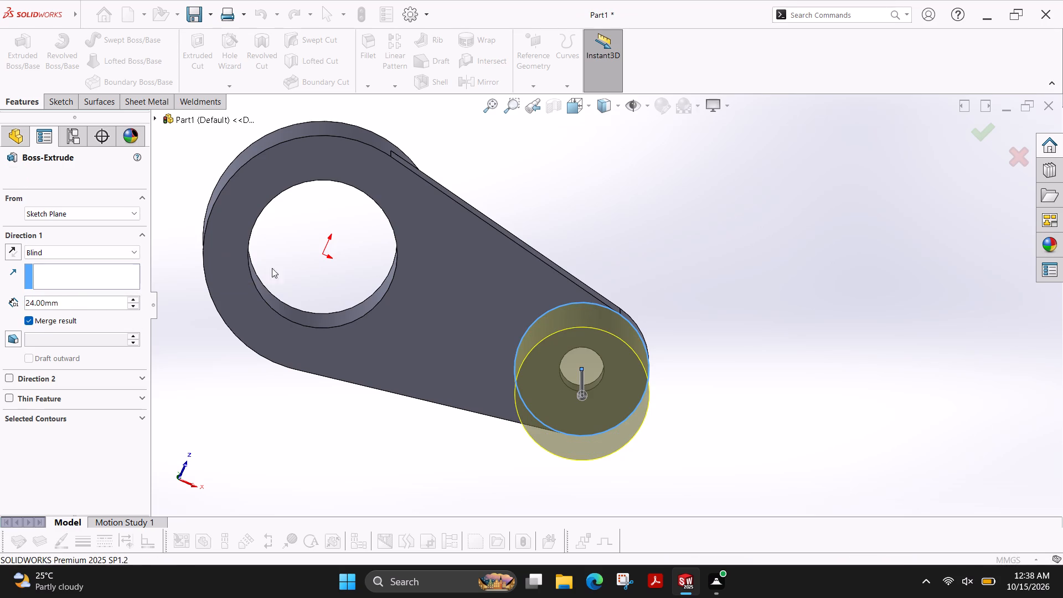
# Examine the small hole in the arm's rounded end from both sides of the part, including the dimensions of its cut.
pyautogui.keyDown('ctrl'); pyautogui.keyDown('shift'); pyautogui.moveTo(766, 228); pyautogui.dragTo(718, 287, button='middle'); pyautogui.keyUp('shift'); pyautogui.keyUp('ctrl')
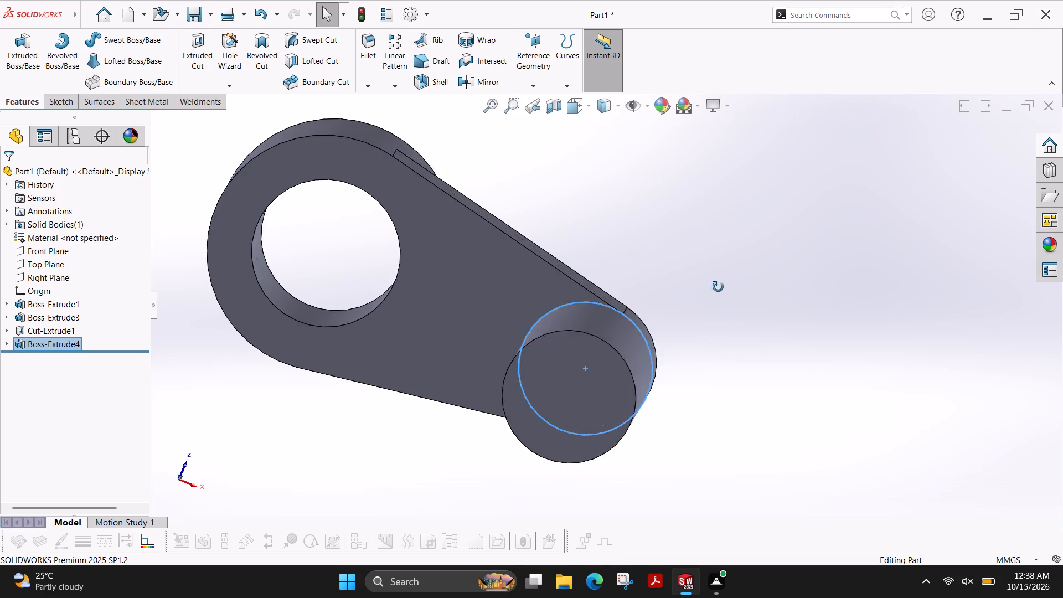
pyautogui.keyDown('ctrl'); pyautogui.keyDown('shift'); pyautogui.moveTo(718, 287); pyautogui.dragTo(602, 391, button='middle'); pyautogui.keyUp('shift'); pyautogui.keyUp('ctrl')
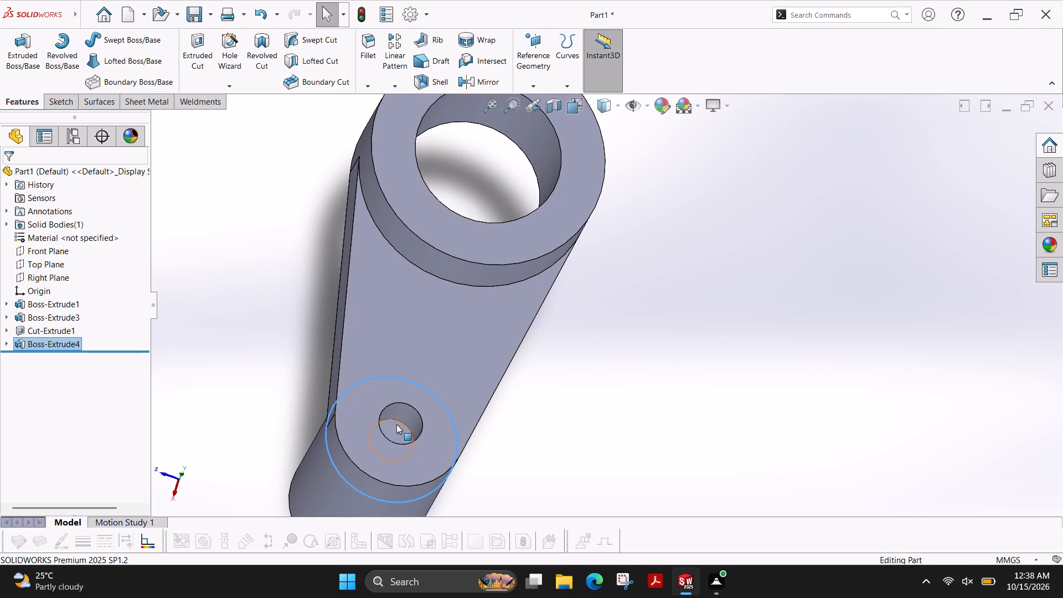
pyautogui.click(401, 417)
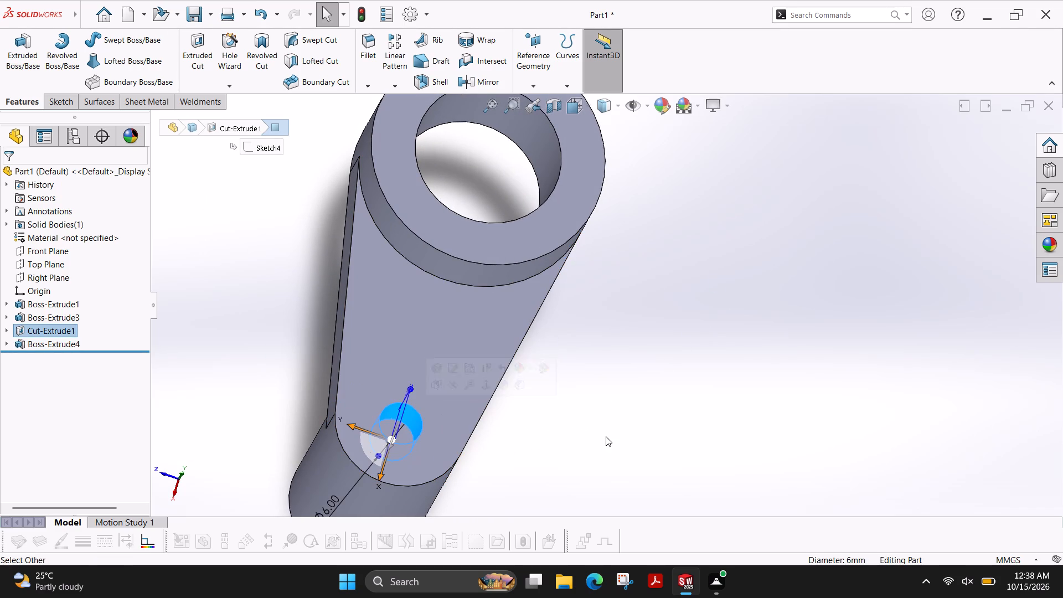
pyautogui.keyDown('ctrl'); pyautogui.keyDown('shift'); pyautogui.moveTo(600, 442); pyautogui.dragTo(688, 363, button='middle'); pyautogui.keyUp('shift'); pyautogui.keyUp('ctrl')
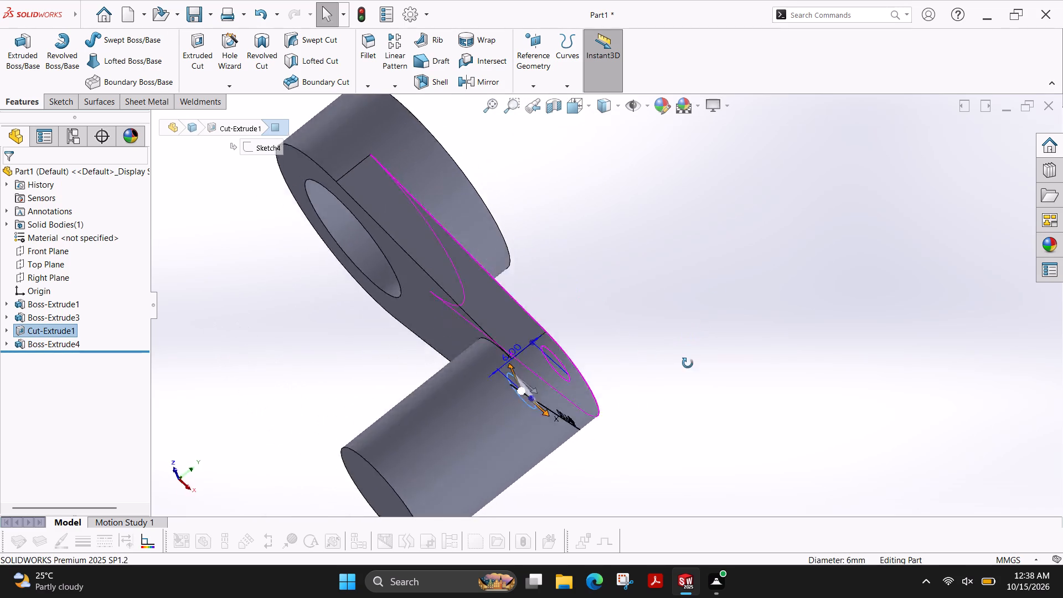
pyautogui.keyDown('ctrl'); pyautogui.keyDown('shift'); pyautogui.moveTo(688, 363); pyautogui.dragTo(569, 421, button='middle'); pyautogui.keyUp('shift'); pyautogui.keyUp('ctrl')
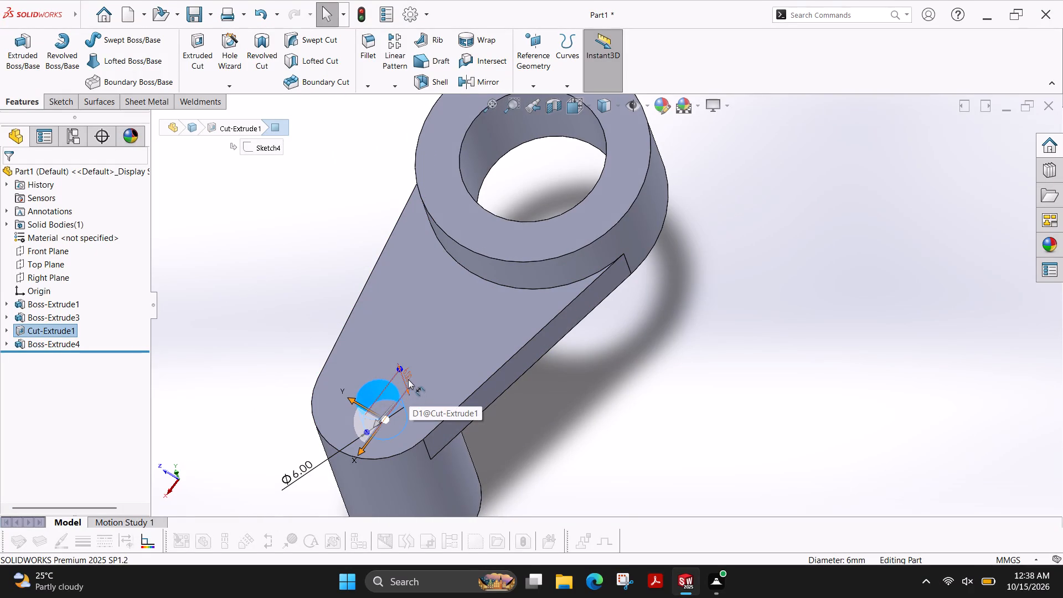
pyautogui.moveTo(408, 389); pyautogui.dragTo(426, 403)
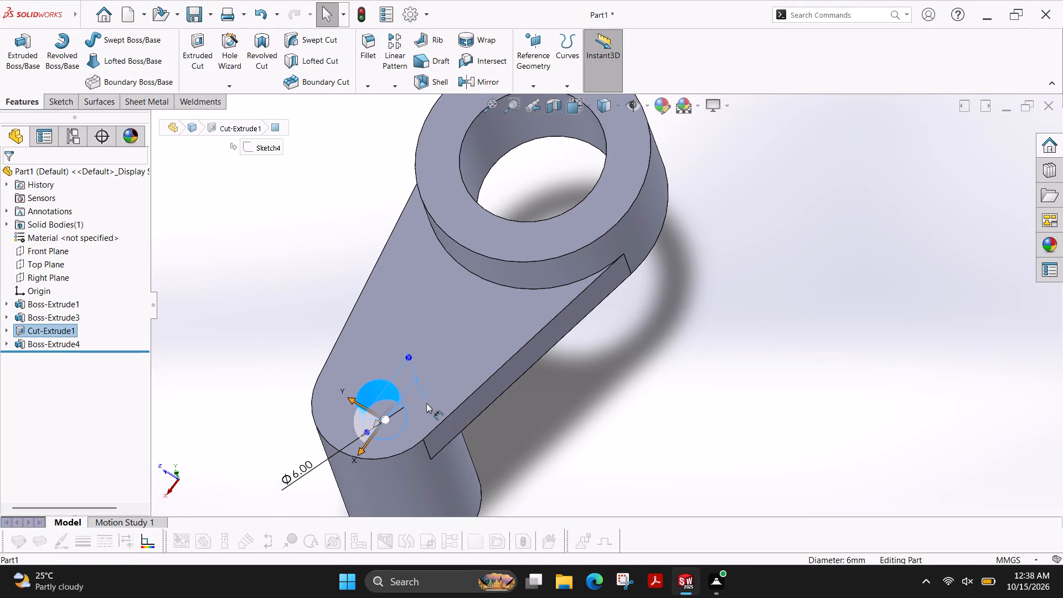
pyautogui.moveTo(426, 403); pyautogui.dragTo(406, 384)
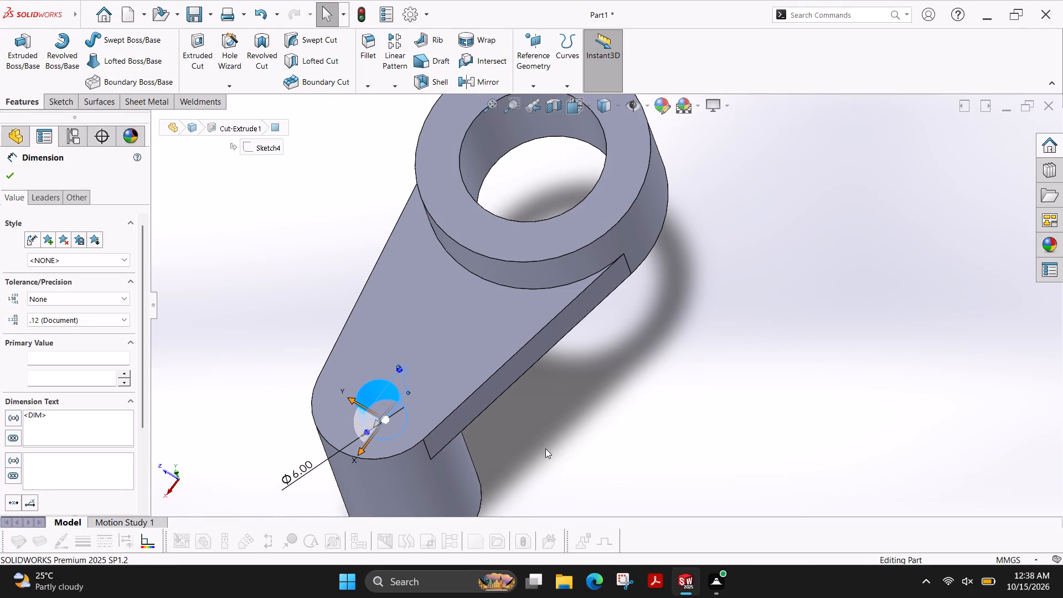
pyautogui.press('Escape')
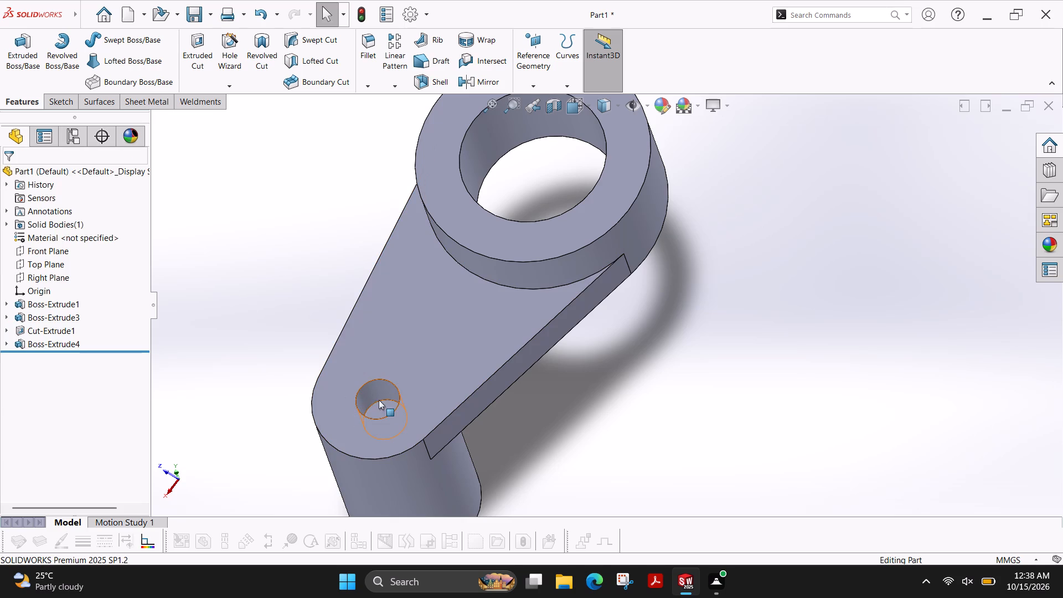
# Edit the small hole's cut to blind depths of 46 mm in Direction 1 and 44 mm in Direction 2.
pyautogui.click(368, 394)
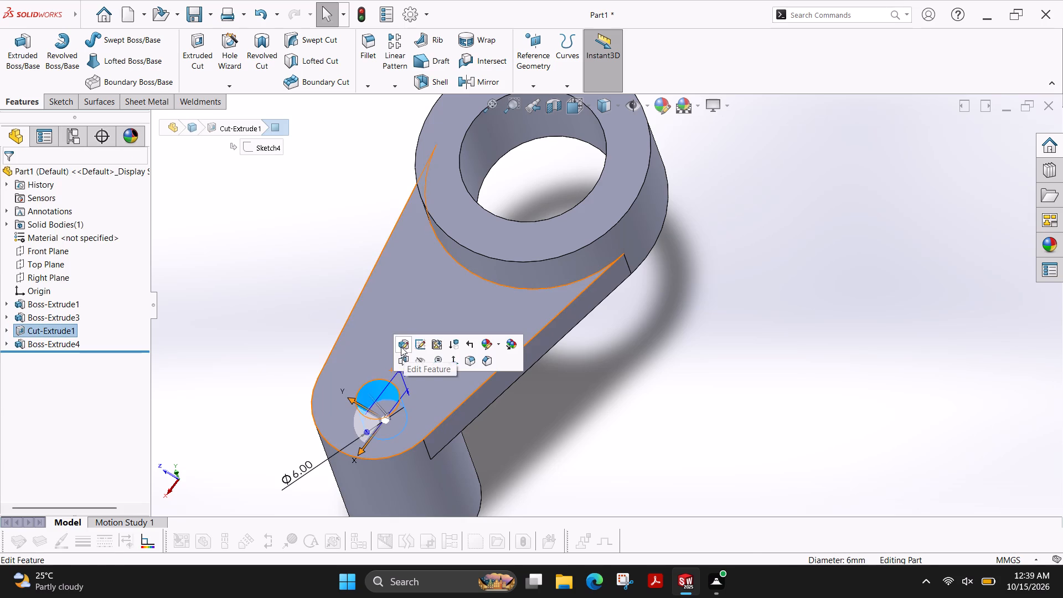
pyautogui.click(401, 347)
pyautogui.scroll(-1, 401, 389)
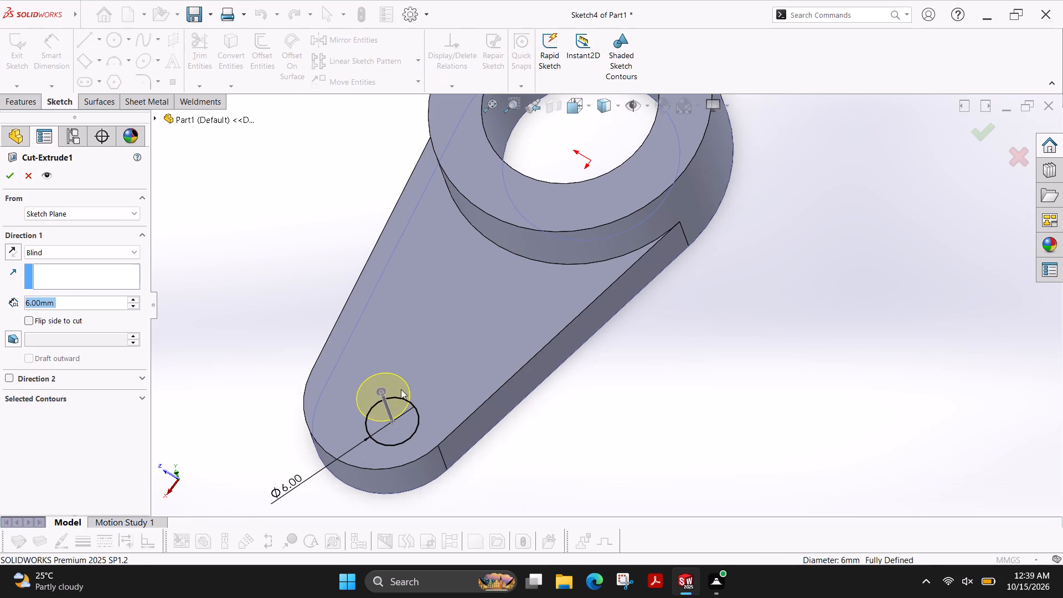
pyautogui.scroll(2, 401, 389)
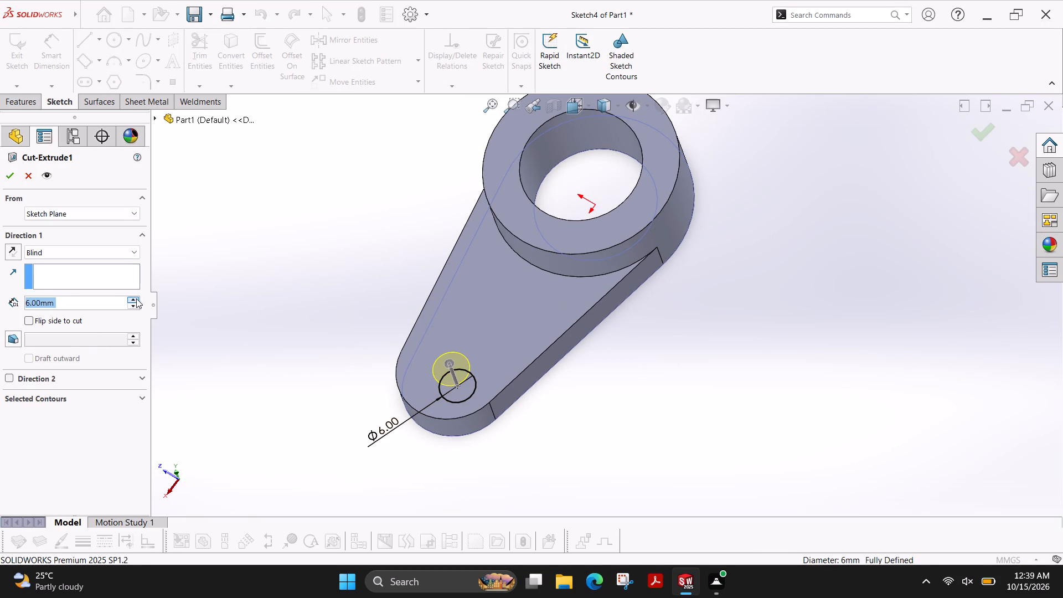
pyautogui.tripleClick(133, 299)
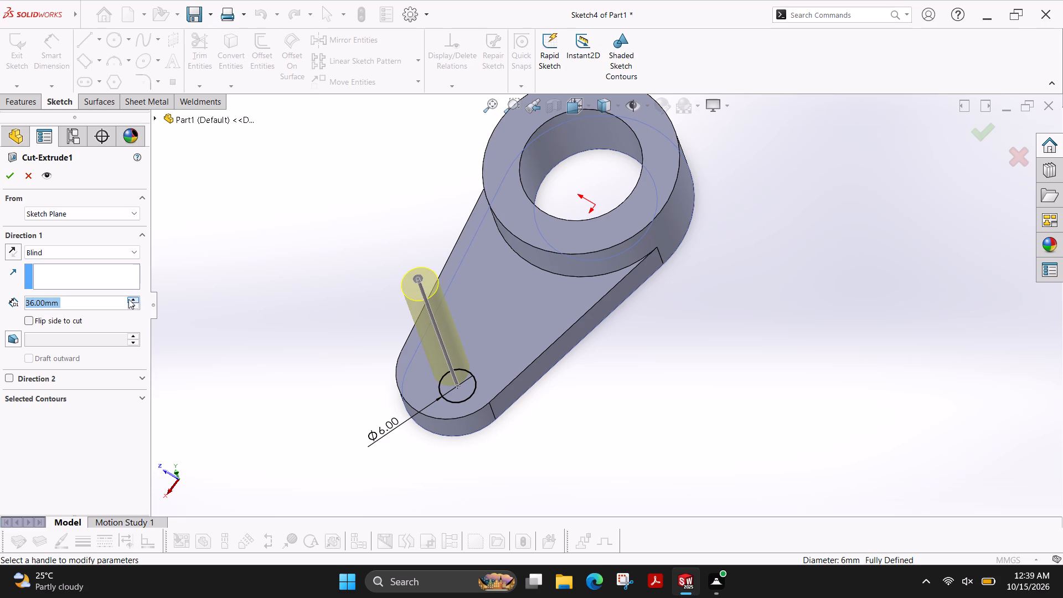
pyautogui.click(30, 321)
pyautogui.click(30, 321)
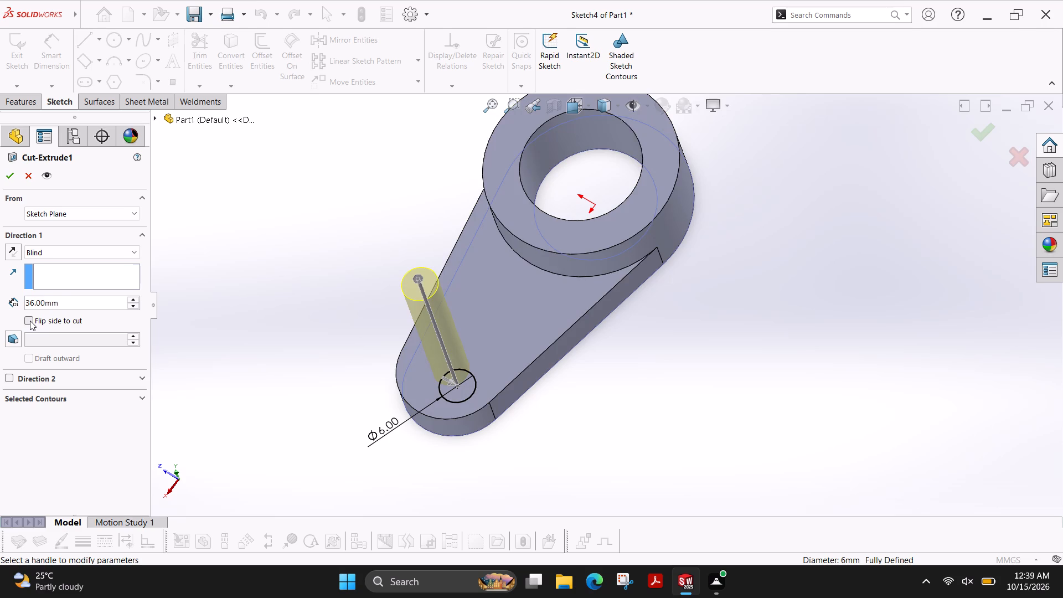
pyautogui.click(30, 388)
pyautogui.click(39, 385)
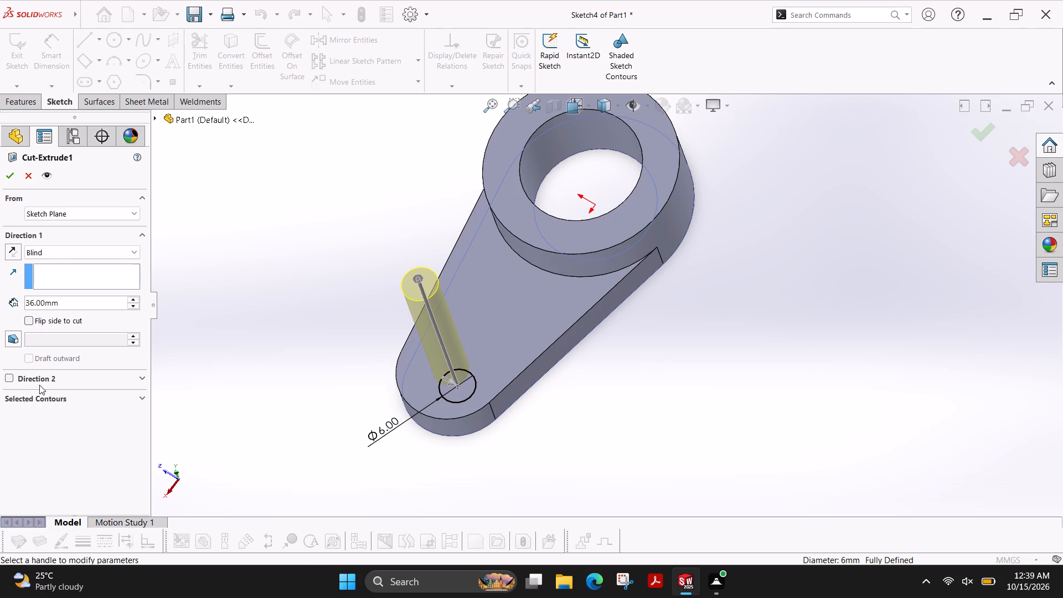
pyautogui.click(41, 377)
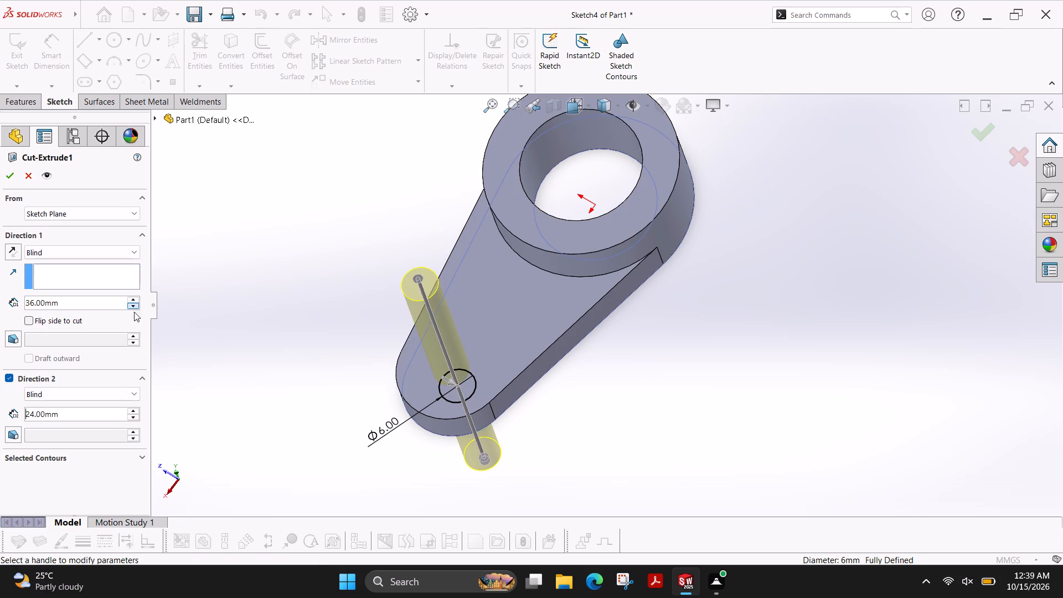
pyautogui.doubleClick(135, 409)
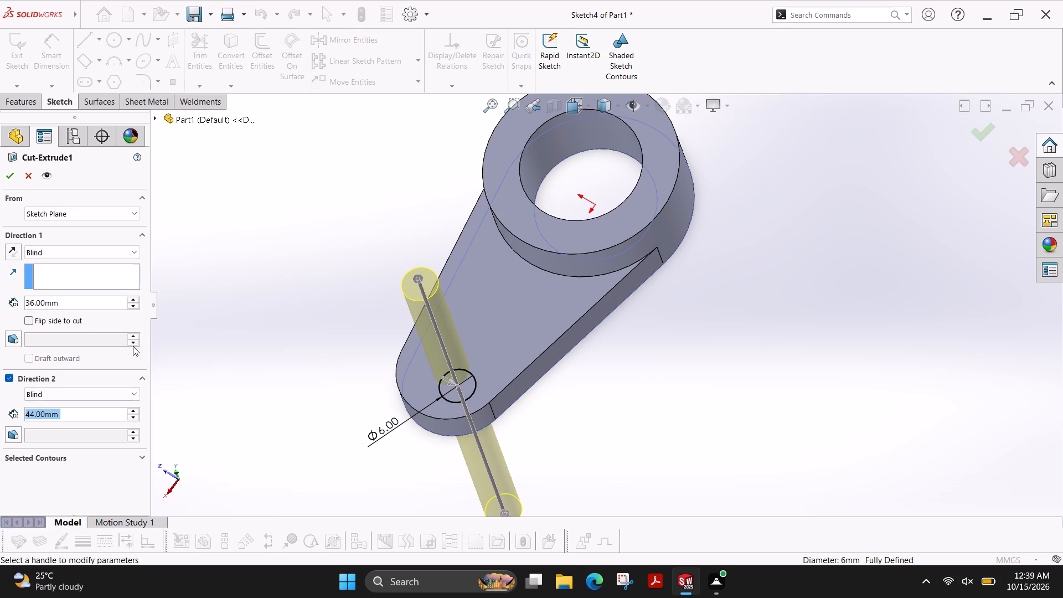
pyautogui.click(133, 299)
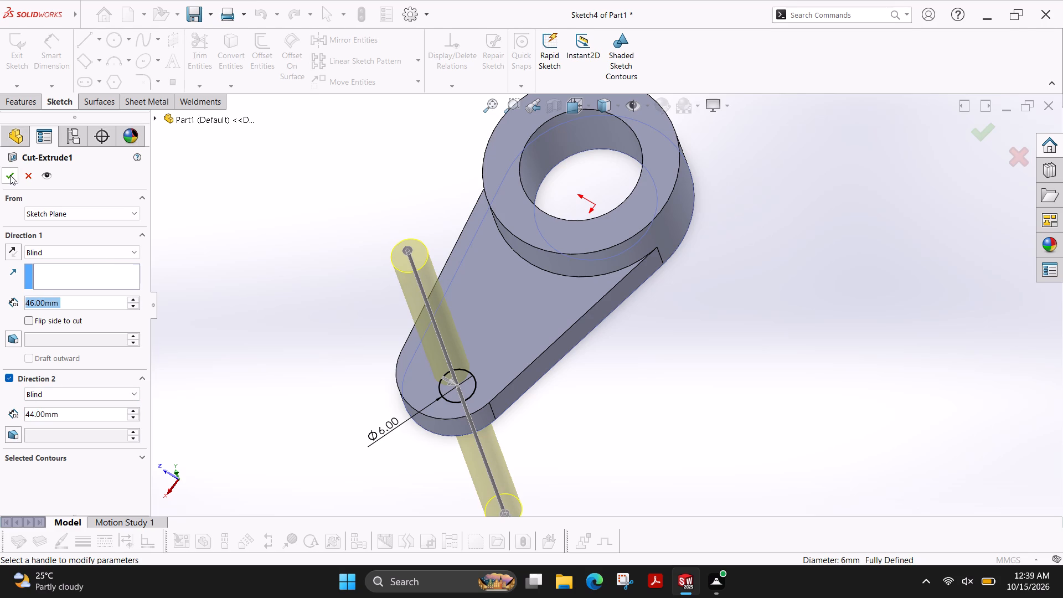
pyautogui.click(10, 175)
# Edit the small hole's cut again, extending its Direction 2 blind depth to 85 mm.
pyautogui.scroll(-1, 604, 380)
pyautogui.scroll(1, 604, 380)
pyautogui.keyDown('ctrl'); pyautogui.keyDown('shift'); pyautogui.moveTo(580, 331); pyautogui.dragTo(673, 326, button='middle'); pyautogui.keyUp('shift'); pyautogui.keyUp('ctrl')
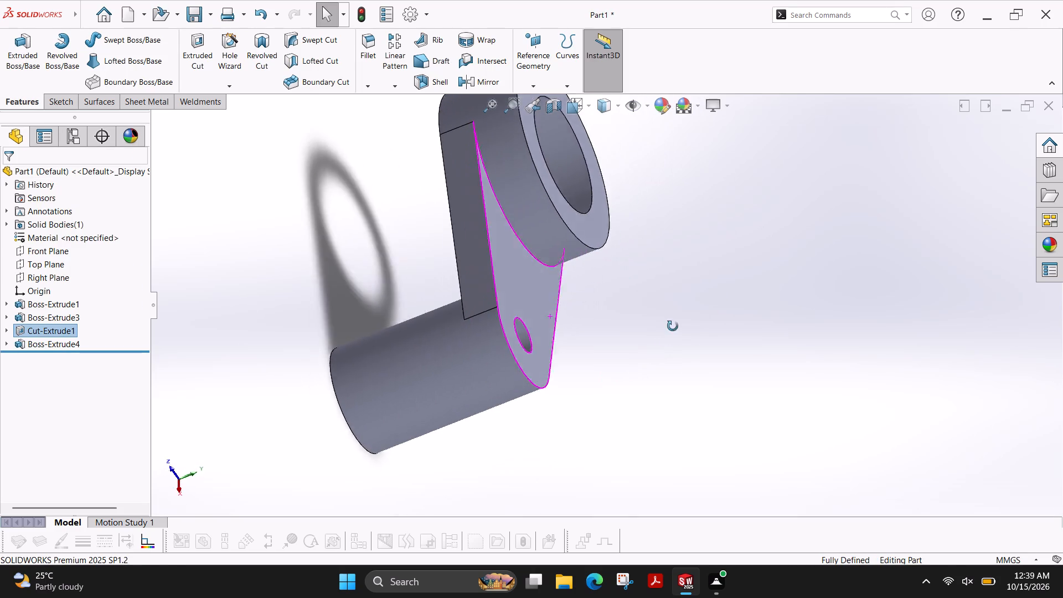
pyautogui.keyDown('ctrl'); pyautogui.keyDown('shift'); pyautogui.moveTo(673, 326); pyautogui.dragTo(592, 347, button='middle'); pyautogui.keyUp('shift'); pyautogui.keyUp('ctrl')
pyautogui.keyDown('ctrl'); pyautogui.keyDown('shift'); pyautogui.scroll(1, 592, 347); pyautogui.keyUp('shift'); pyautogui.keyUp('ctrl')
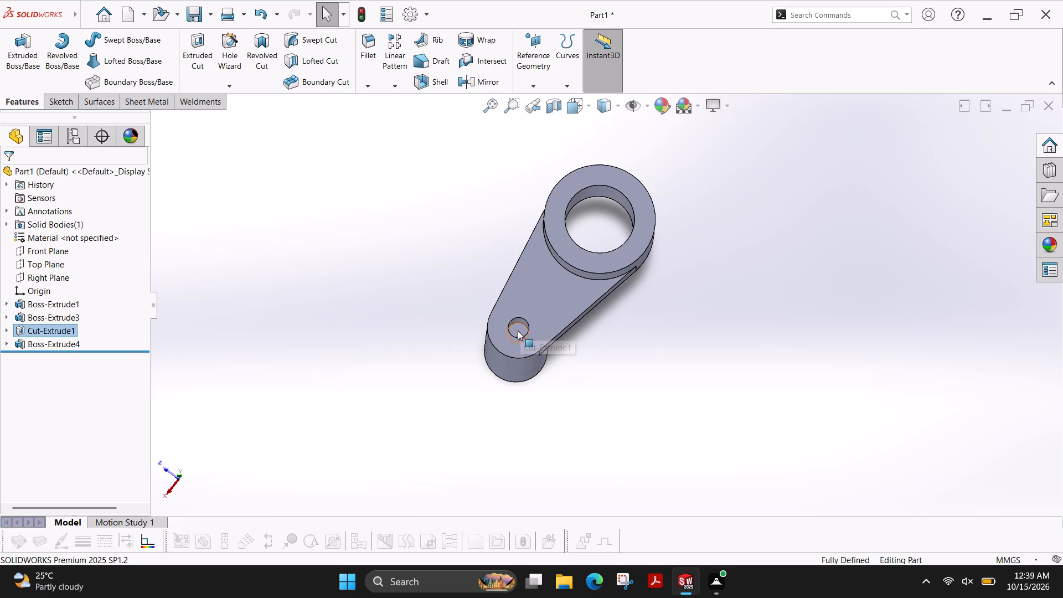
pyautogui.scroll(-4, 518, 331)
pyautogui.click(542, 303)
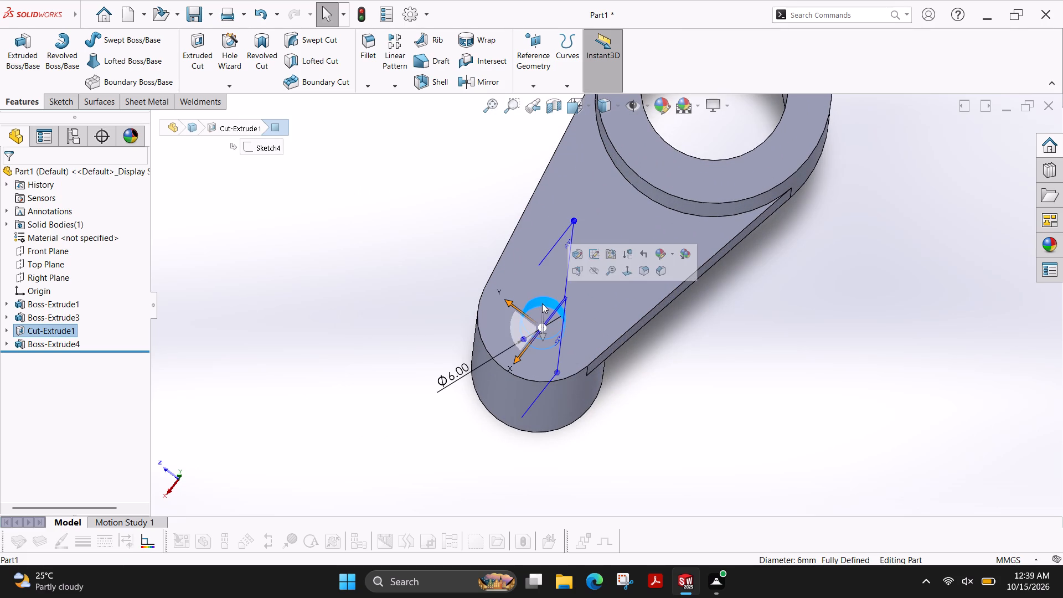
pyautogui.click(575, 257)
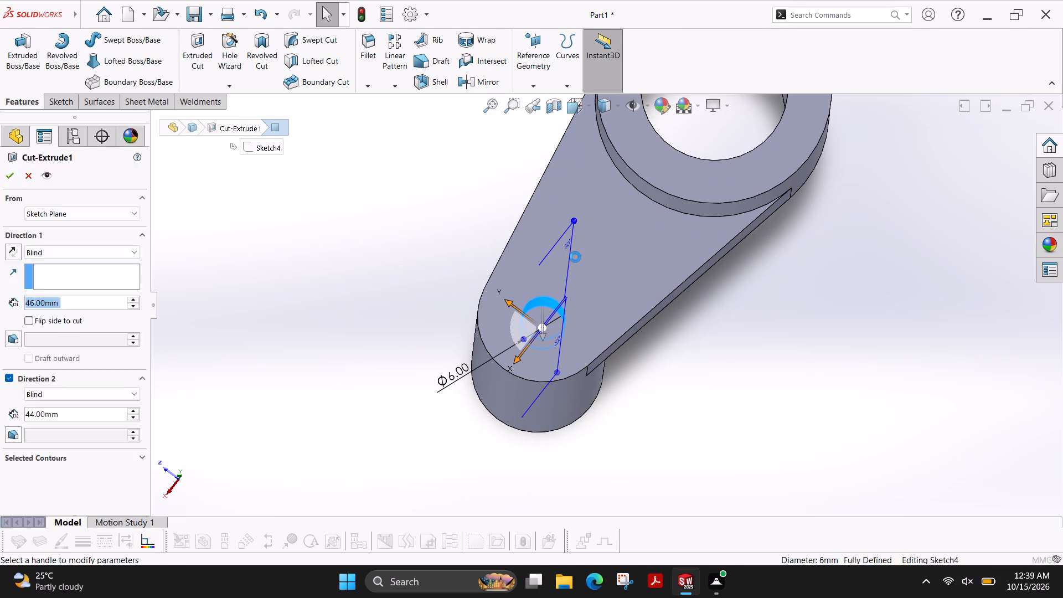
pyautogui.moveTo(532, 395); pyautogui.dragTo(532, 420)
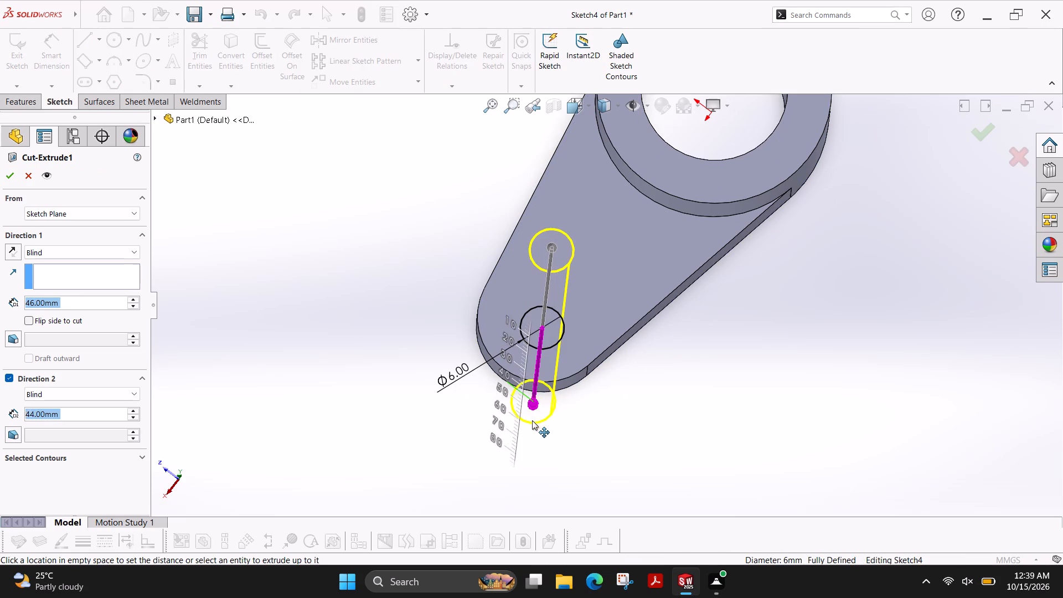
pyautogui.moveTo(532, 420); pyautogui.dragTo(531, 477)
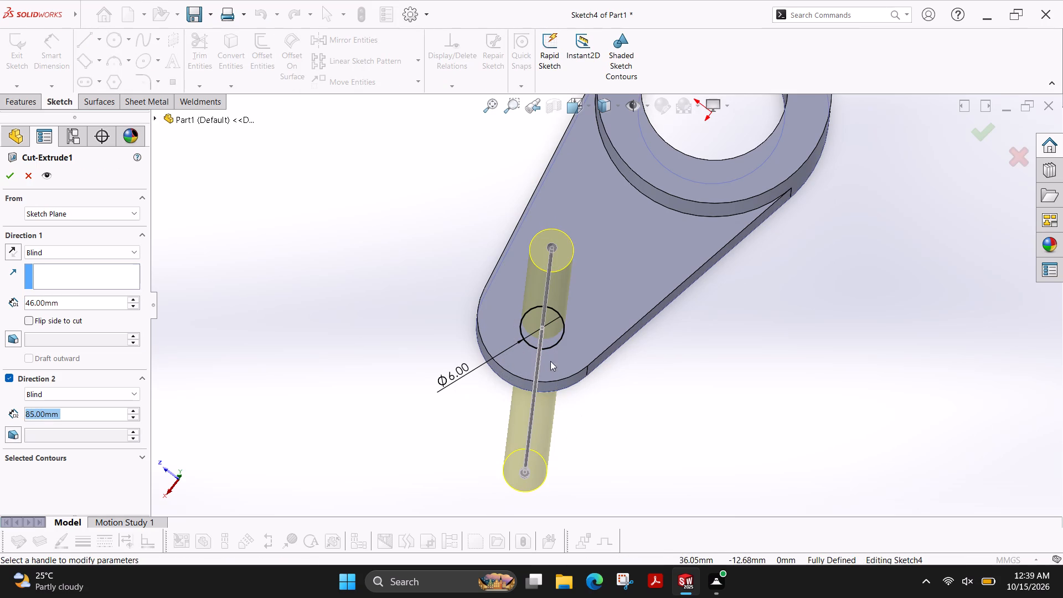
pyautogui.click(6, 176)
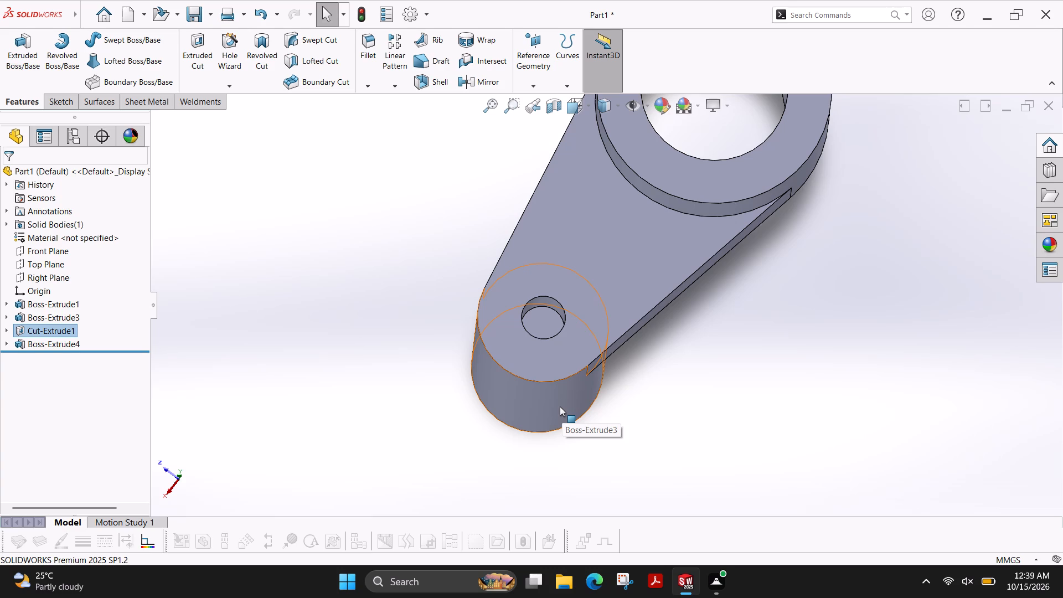
# Undo the hole cut edits, the 24 mm boss extrusion and the 9 mm radius circle sketch behind it.
pyautogui.hotkey('ctrl', 'z')
pyautogui.hotkey('ctrl', 'z')
pyautogui.hotkey('ctrl', 'z')
pyautogui.hotkey('ctrl', 'z')
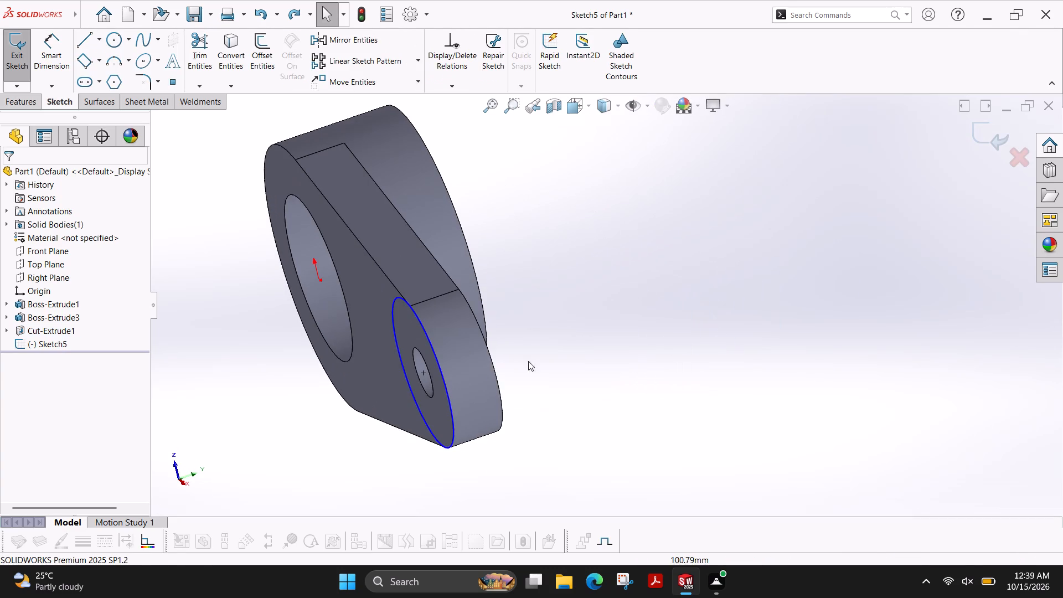
pyautogui.hotkey('ctrl', 'z')
pyautogui.hotkey('ctrl', 'z')
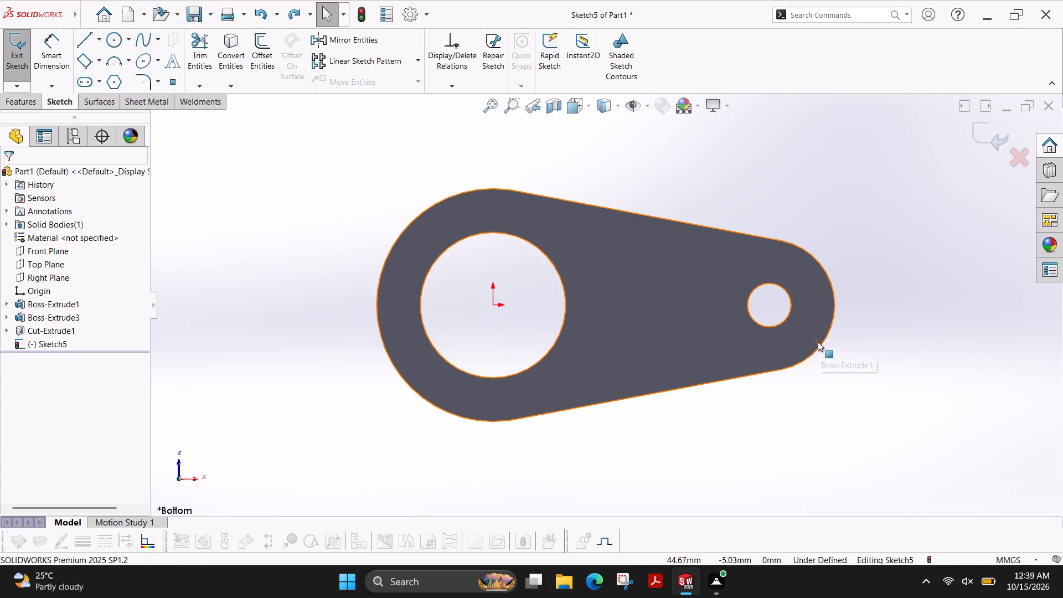
pyautogui.hotkey('ctrl', 'z')
pyautogui.hotkey('ctrl', 'z')
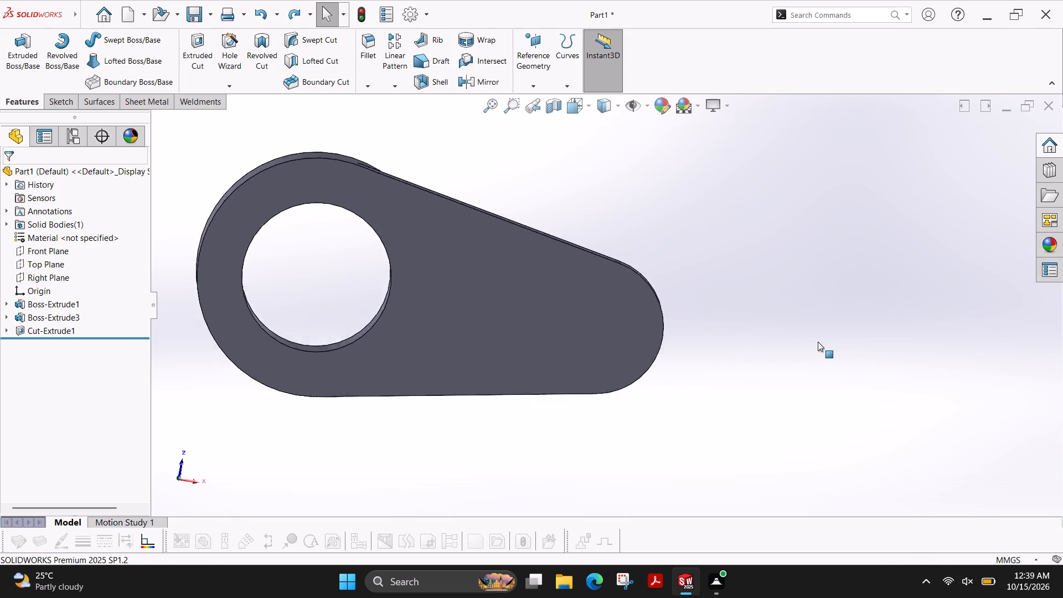
# Undo the 6 mm hole cut and its sketch geometry, back to an empty open sketch on the flat face shared by ring and arm.
pyautogui.hotkey('ctrl', 'z')
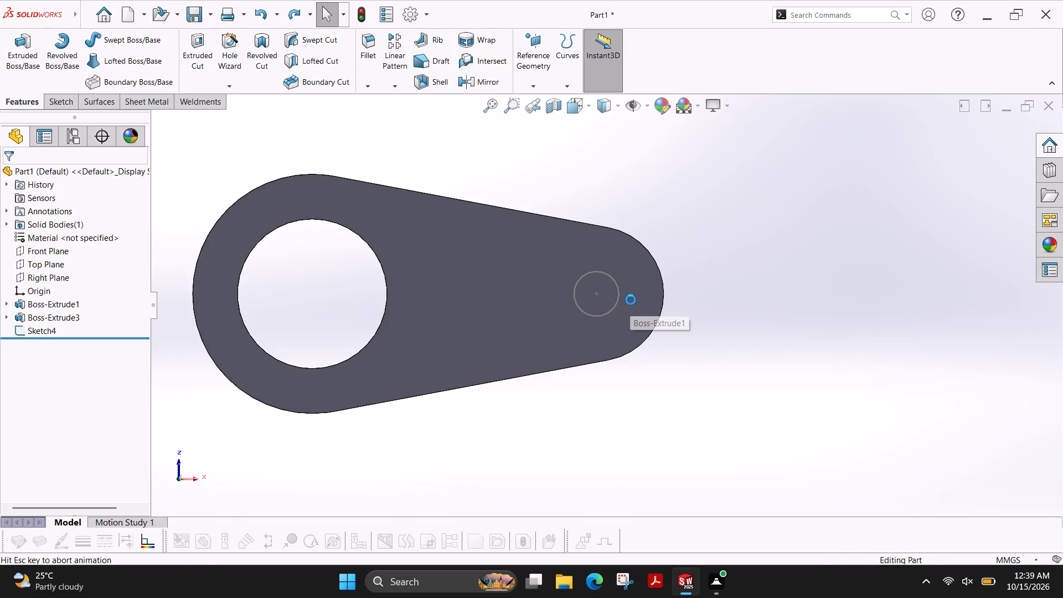
pyautogui.hotkey('ctrl', 'z')
pyautogui.hotkey('ctrl', 'z')
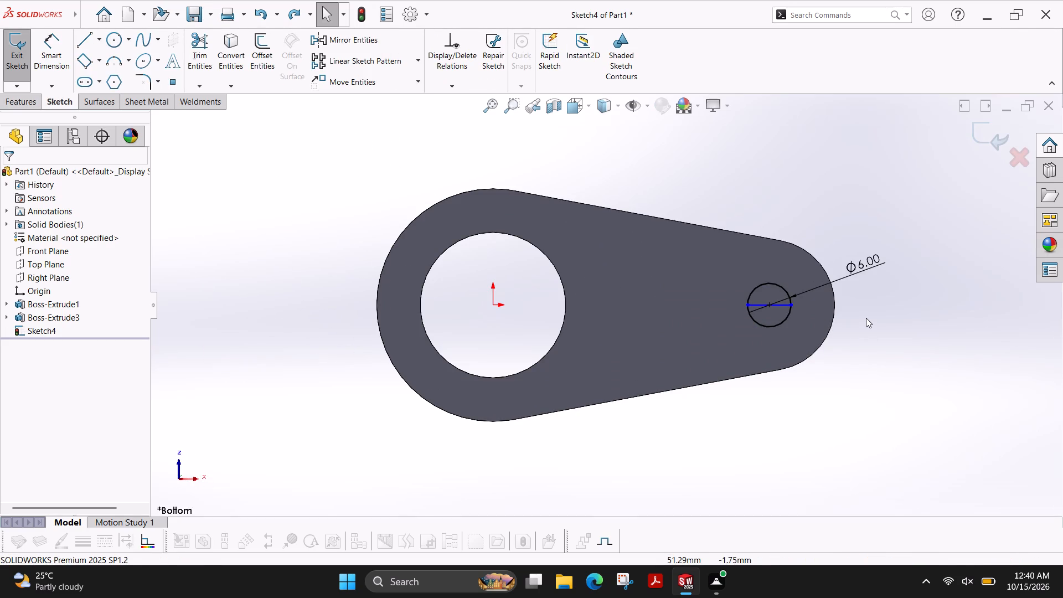
pyautogui.hotkey('ctrl', 'z')
pyautogui.hotkey('ctrl', 'z')
pyautogui.hotkey('ctrl', 'z')
pyautogui.hotkey('ctrl', 'z')
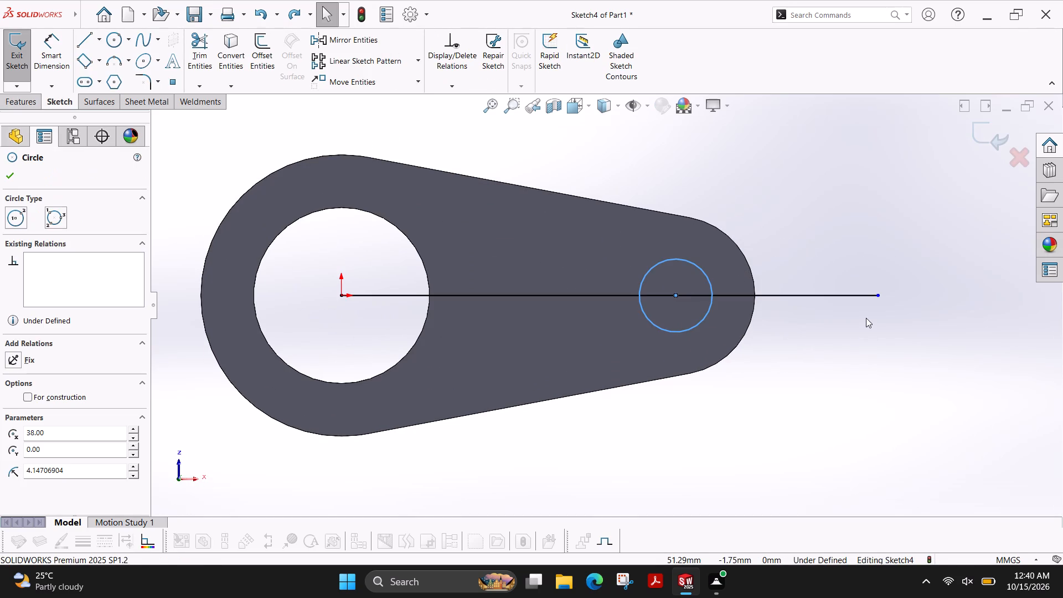
pyautogui.hotkey('ctrl', 'z')
pyautogui.hotkey('ctrl', 'z')
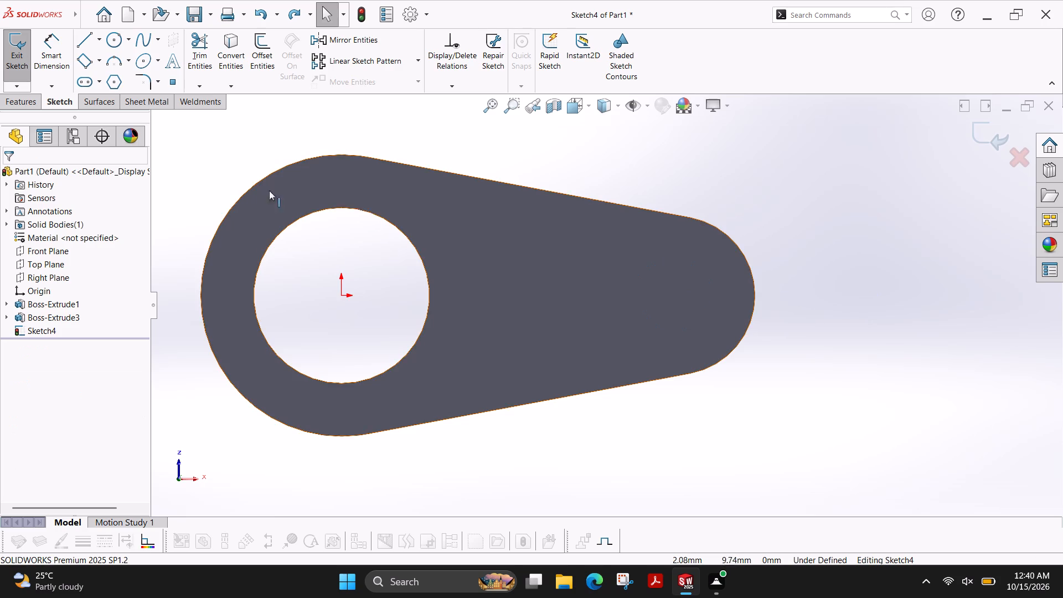
# Sketch a circle of 9 mm radius concentric with the arm's rounded end and matching its edge.
pyautogui.click(334, 121)
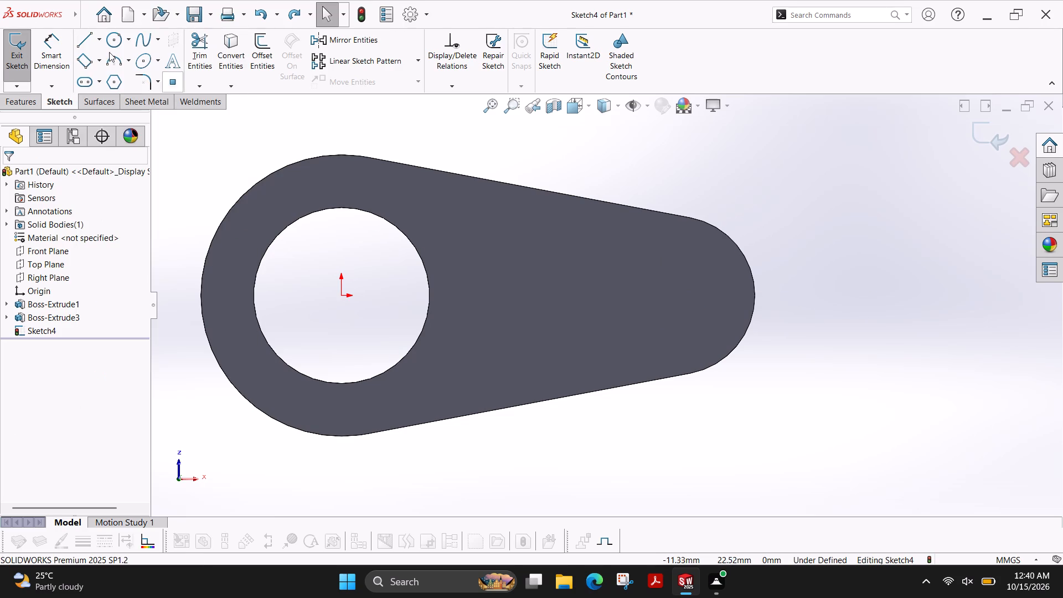
pyautogui.click(116, 45)
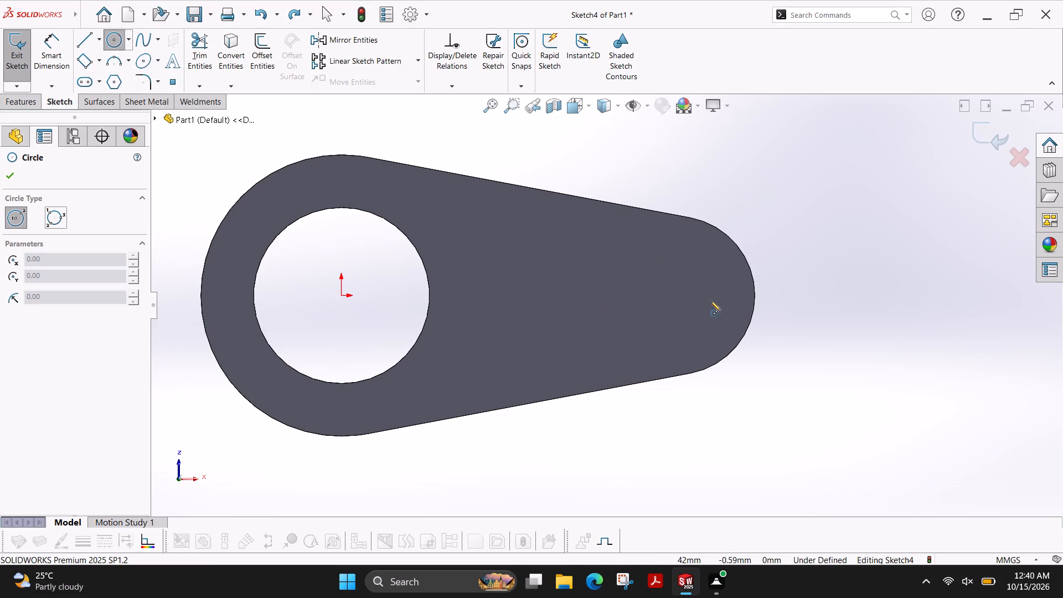
pyautogui.click(674, 295)
pyautogui.click(756, 287)
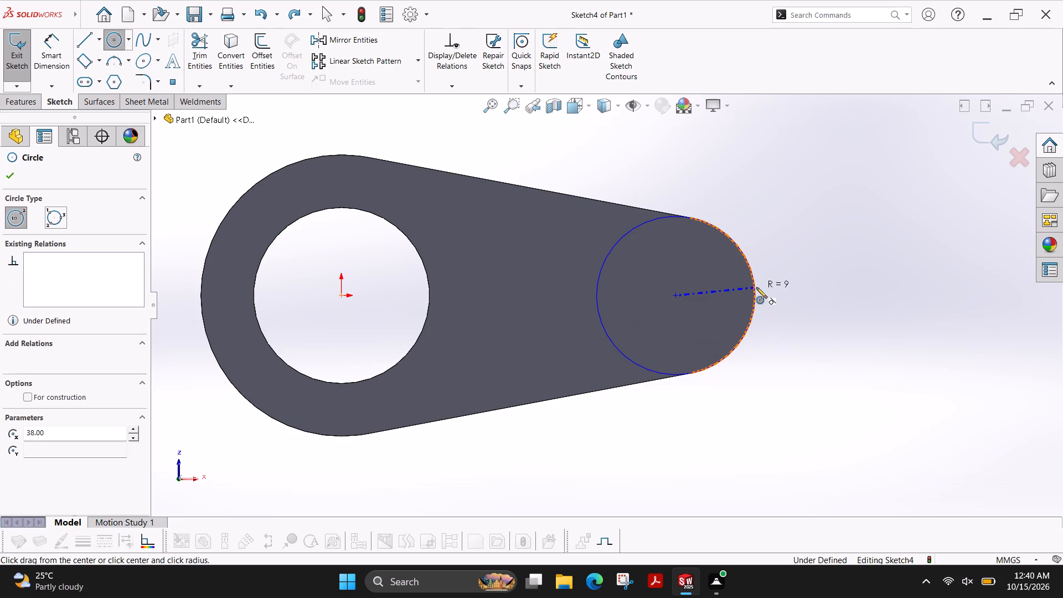
pyautogui.click(8, 175)
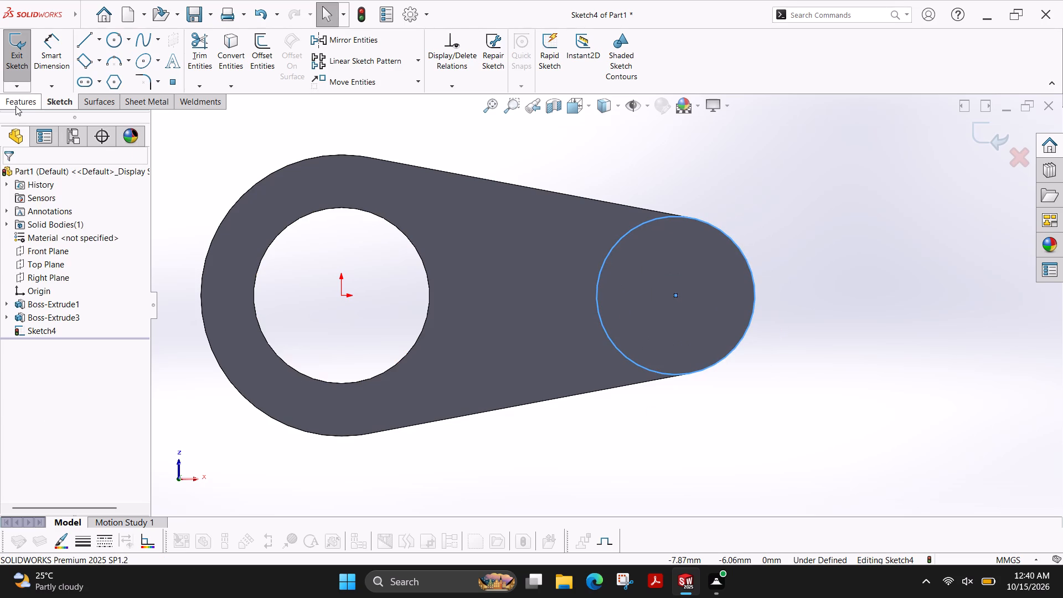
# Extrude the 9 mm radius circle as a merged 24 mm blind boss pointing away from the arm.
pyautogui.click(16, 106)
pyautogui.click(13, 59)
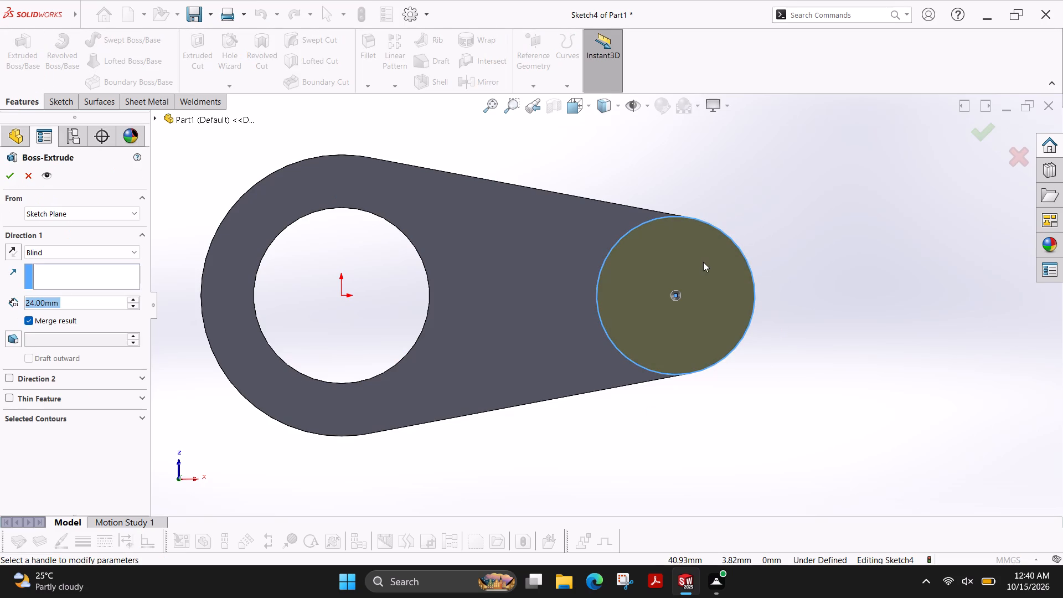
pyautogui.keyDown('ctrl'); pyautogui.keyDown('shift'); pyautogui.moveTo(838, 223); pyautogui.dragTo(786, 282, button='middle'); pyautogui.keyUp('shift'); pyautogui.keyUp('ctrl')
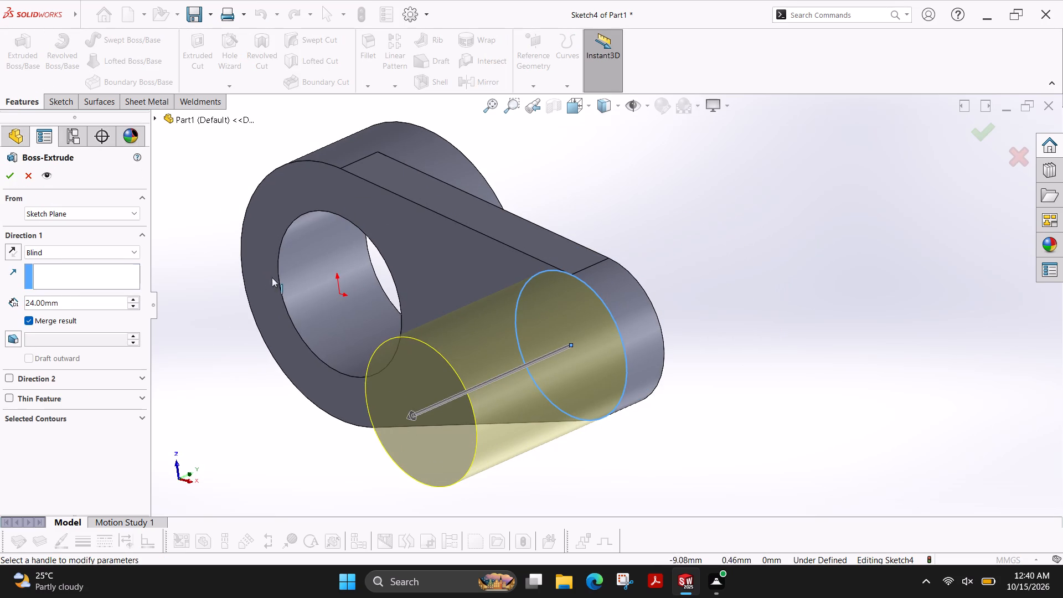
pyautogui.click(13, 176)
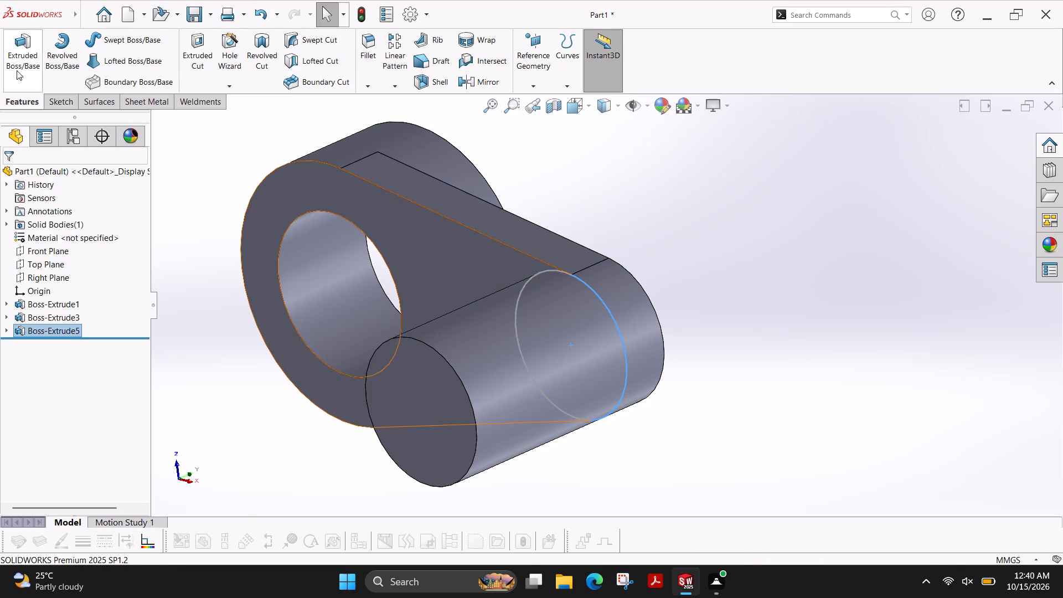
# Sketch a circle of about 3.5 mm radius on the arm's flat face opposite the boss, concentric with the arm's rounded end.
pyautogui.click(56, 100)
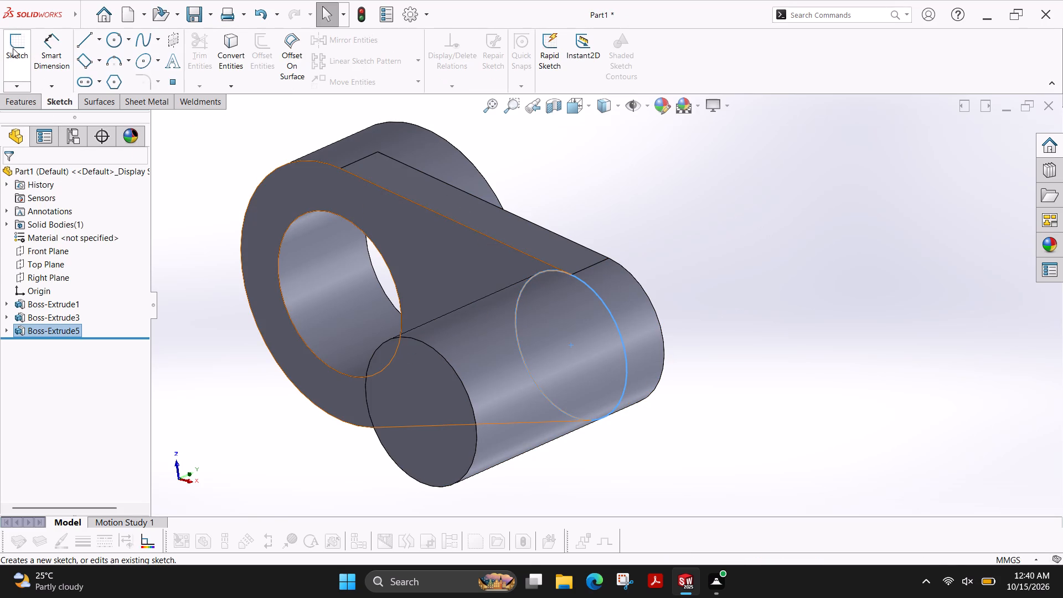
pyautogui.click(13, 48)
pyautogui.keyDown('ctrl'); pyautogui.keyDown('shift'); pyautogui.moveTo(716, 254); pyautogui.dragTo(608, 303, button='middle'); pyautogui.keyUp('shift'); pyautogui.keyUp('ctrl')
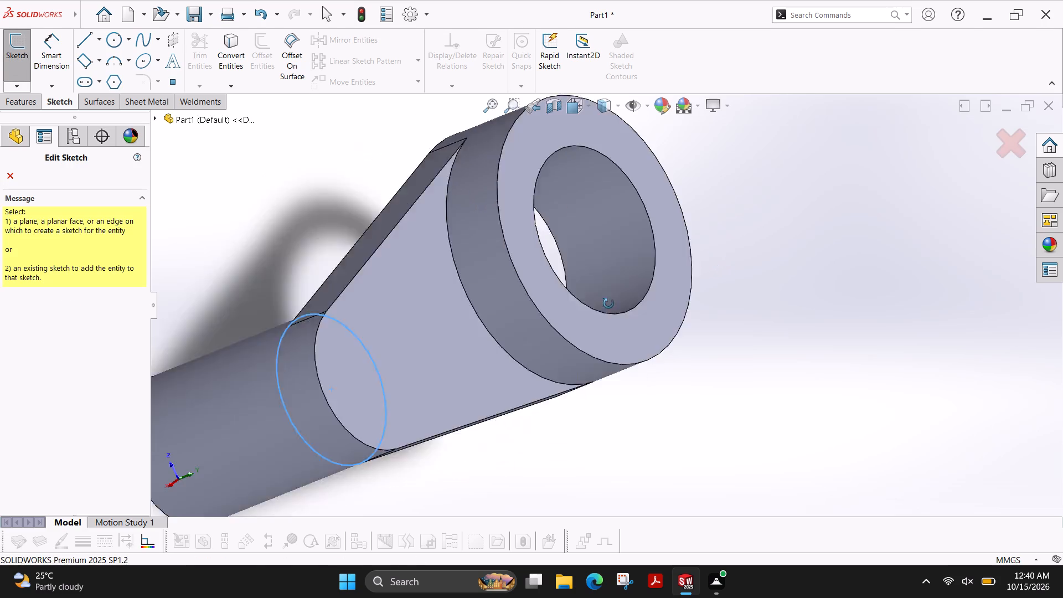
pyautogui.keyDown('ctrl'); pyautogui.keyDown('shift'); pyautogui.moveTo(608, 303); pyautogui.dragTo(586, 316, button='middle'); pyautogui.keyUp('shift'); pyautogui.keyUp('ctrl')
pyautogui.click(254, 405)
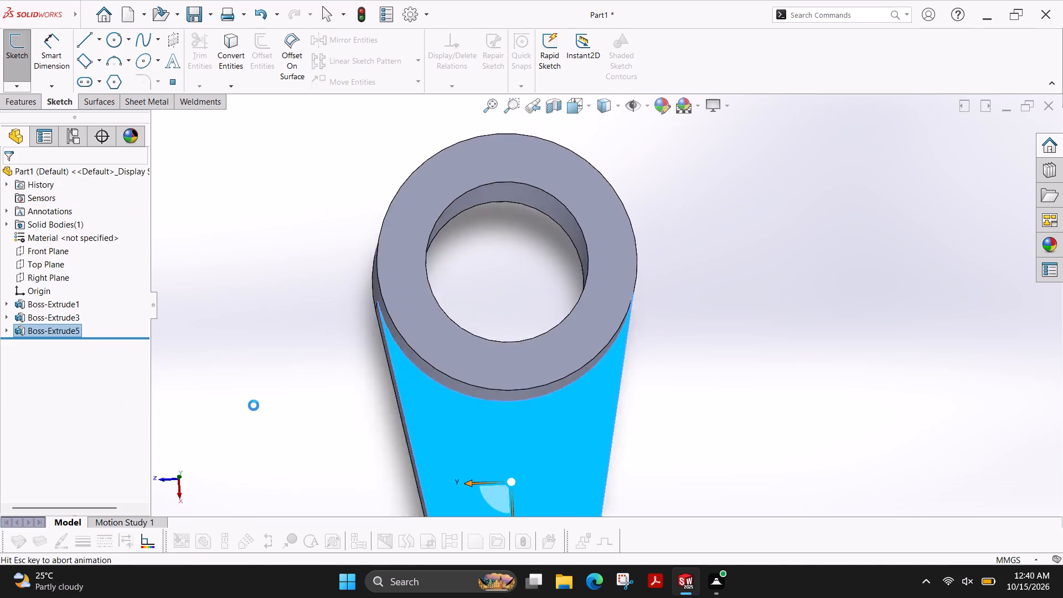
pyautogui.scroll(-1, 760, 321)
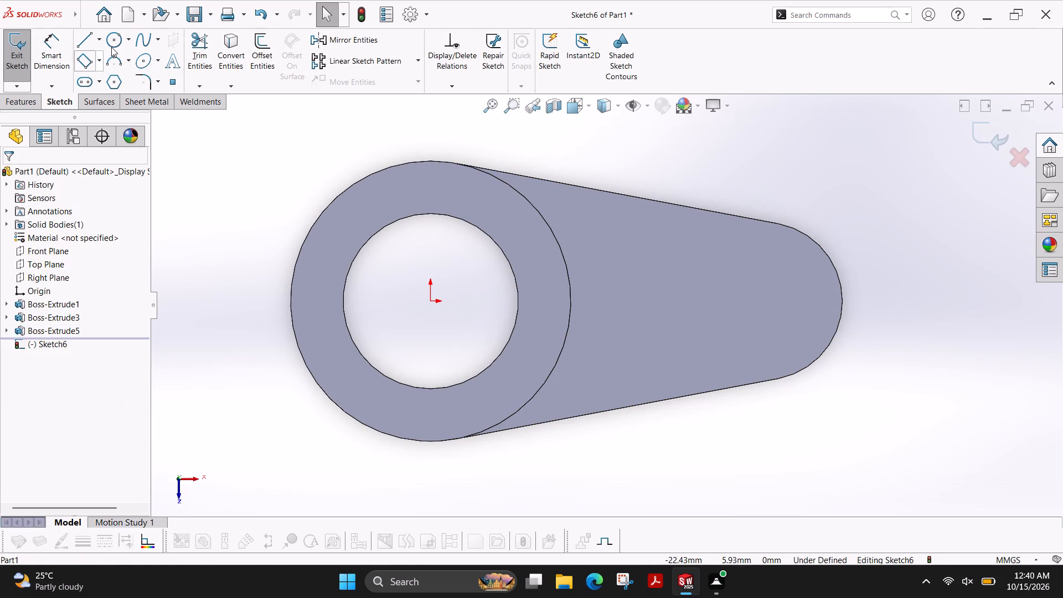
pyautogui.click(115, 42)
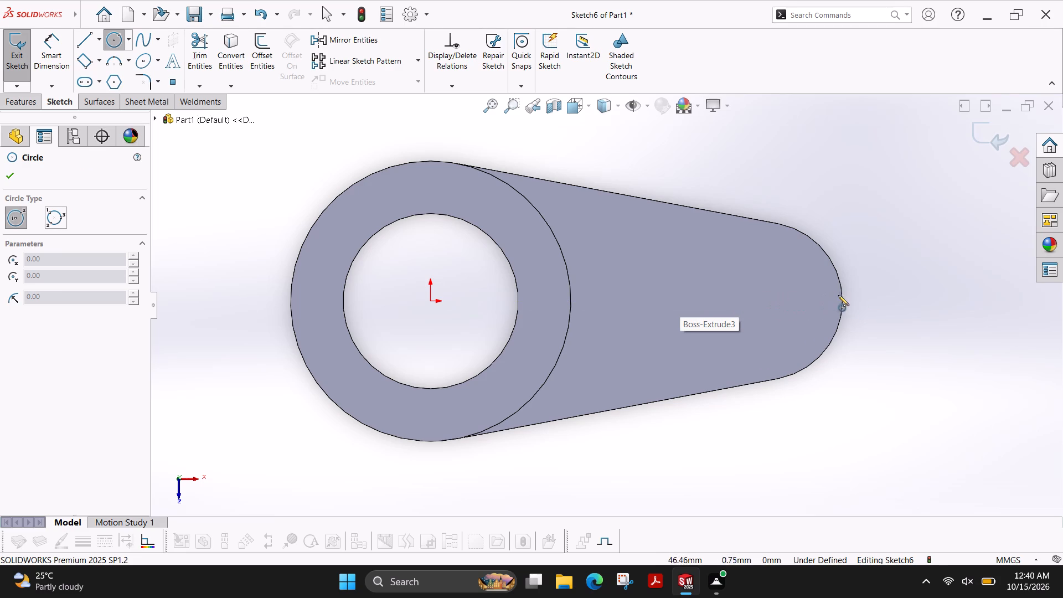
pyautogui.click(762, 301)
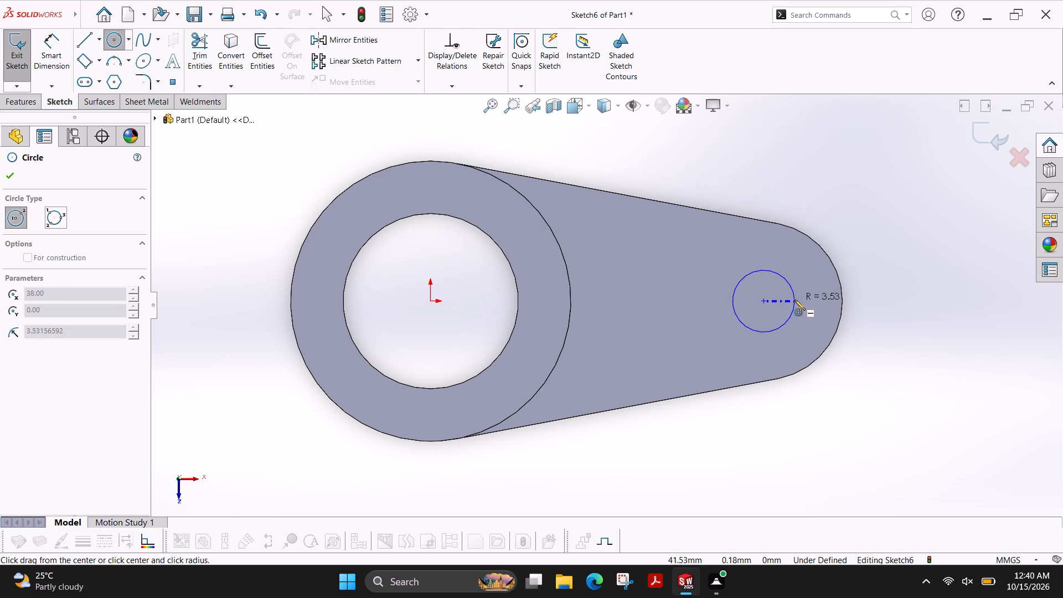
pyautogui.click(794, 300)
# Dimension the small circle at the arm's rounded end to a diameter of 6 mm.
pyautogui.click(54, 49)
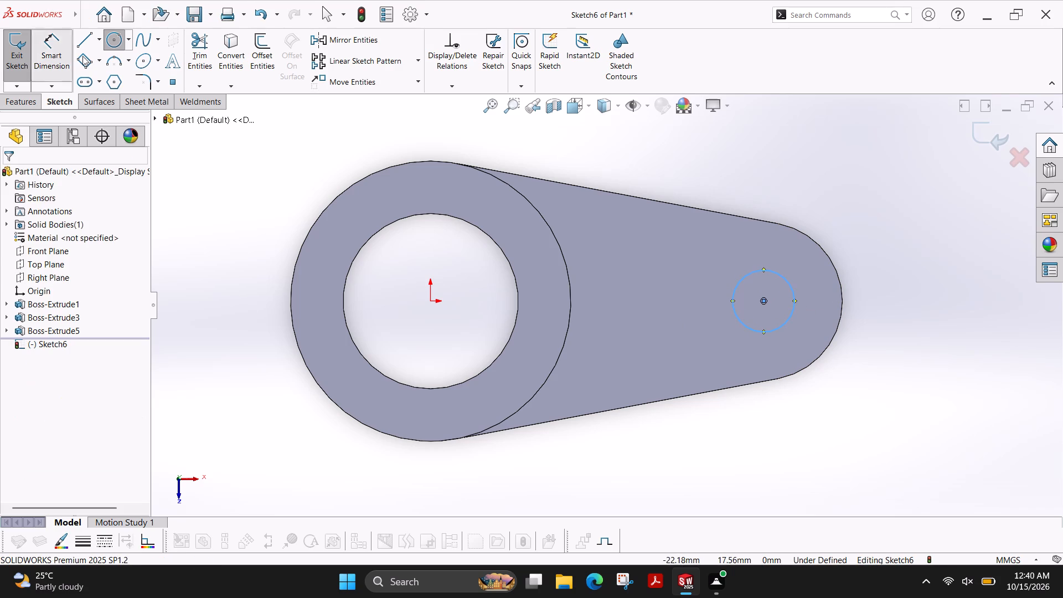
pyautogui.click(793, 290)
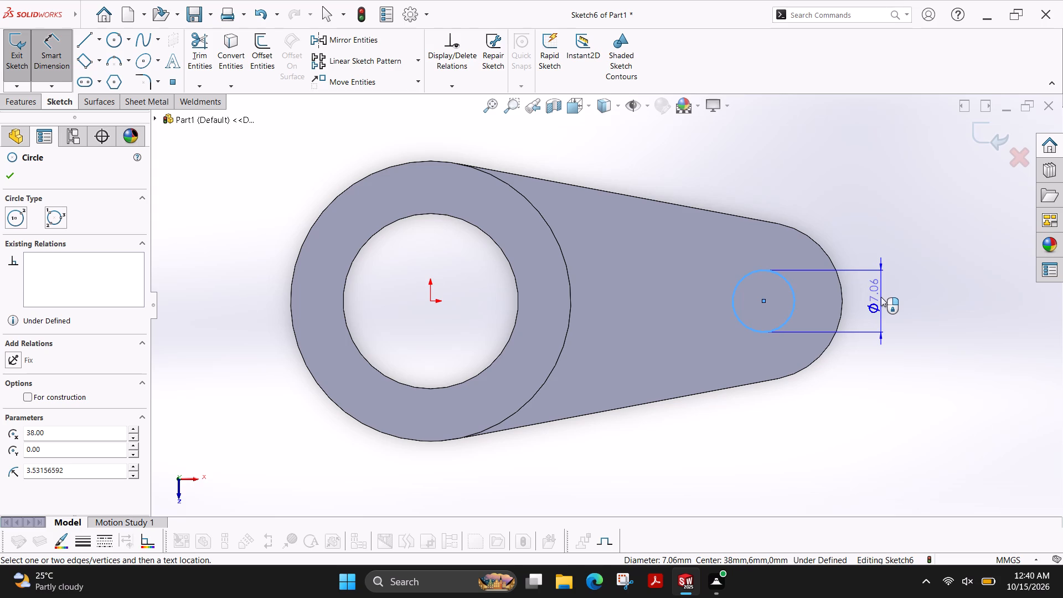
pyautogui.click(881, 297)
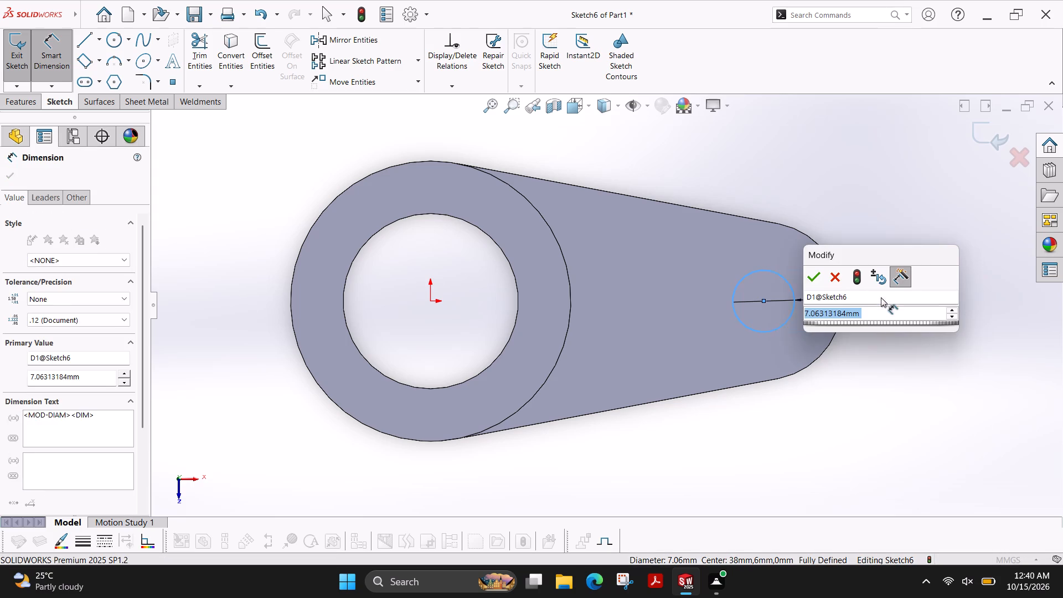
pyautogui.press('6')
pyautogui.press('Return')
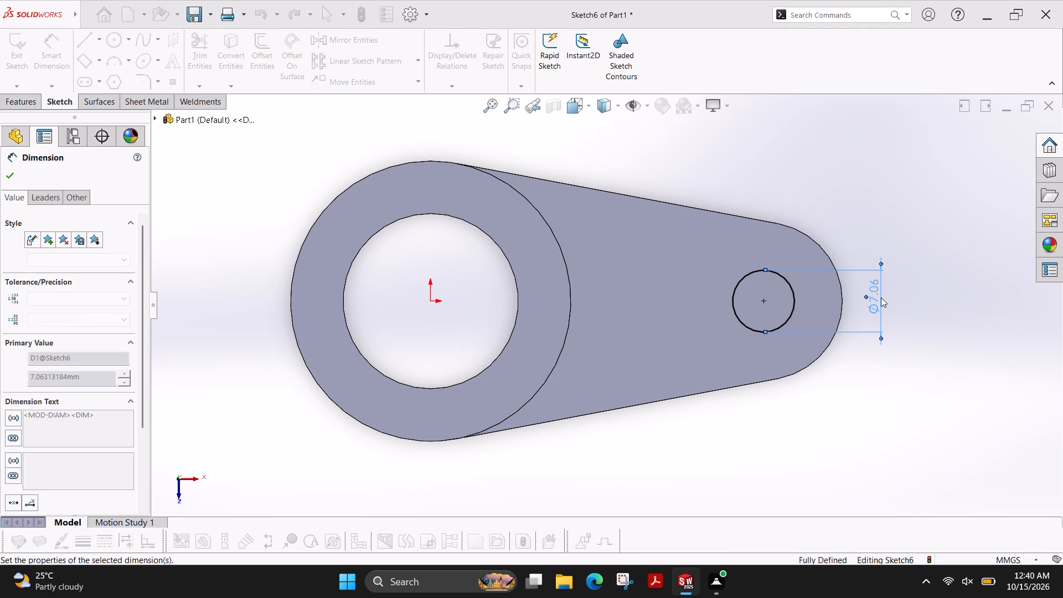
pyautogui.click(10, 182)
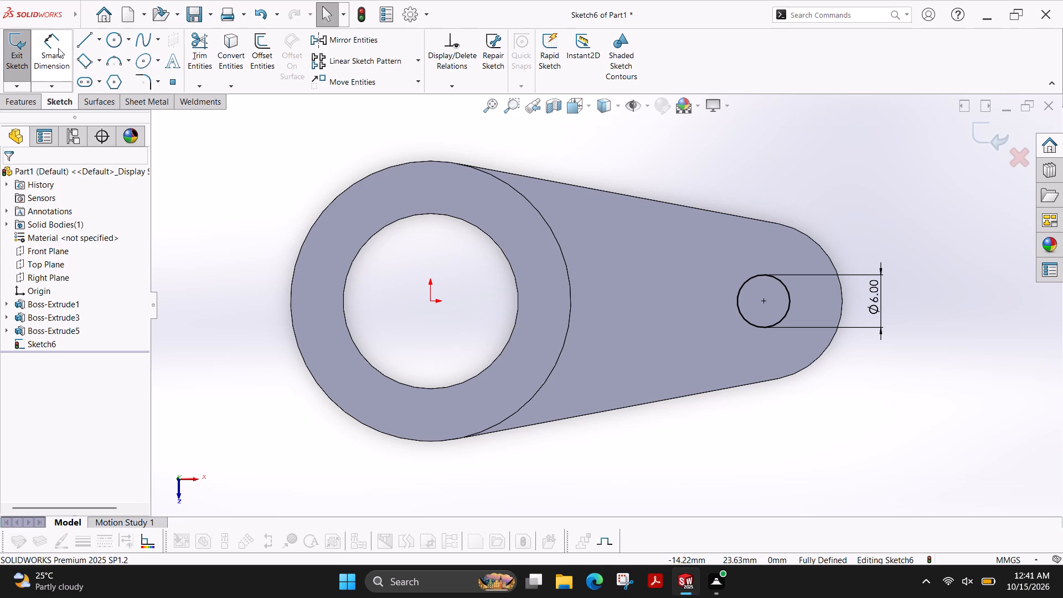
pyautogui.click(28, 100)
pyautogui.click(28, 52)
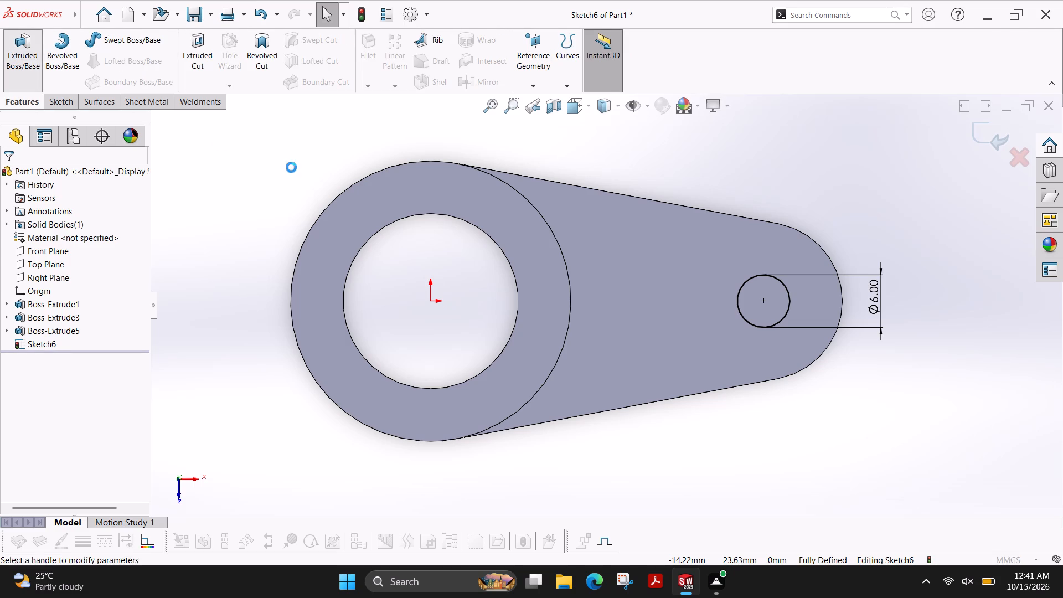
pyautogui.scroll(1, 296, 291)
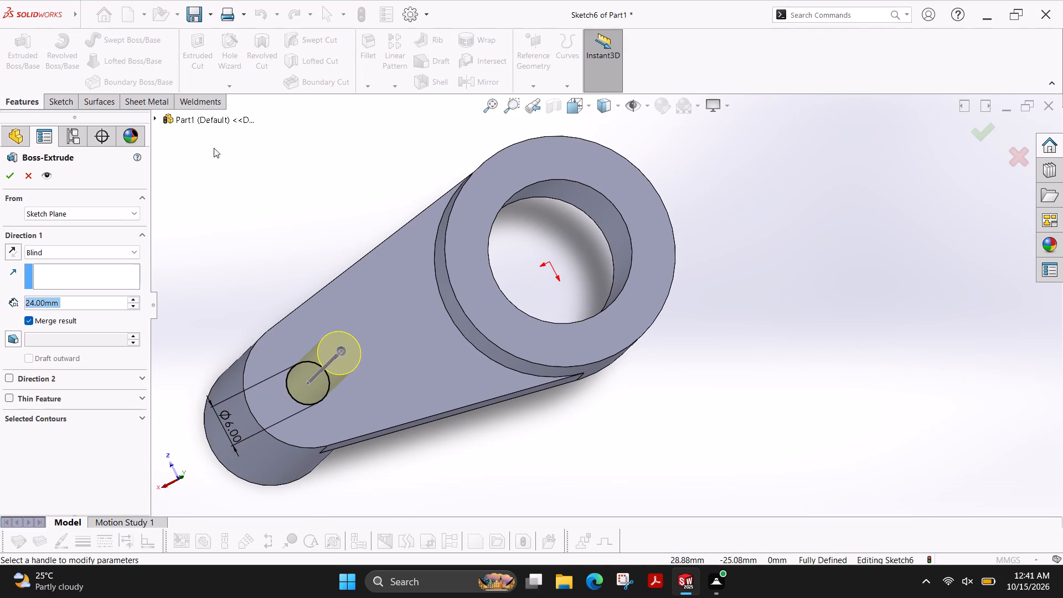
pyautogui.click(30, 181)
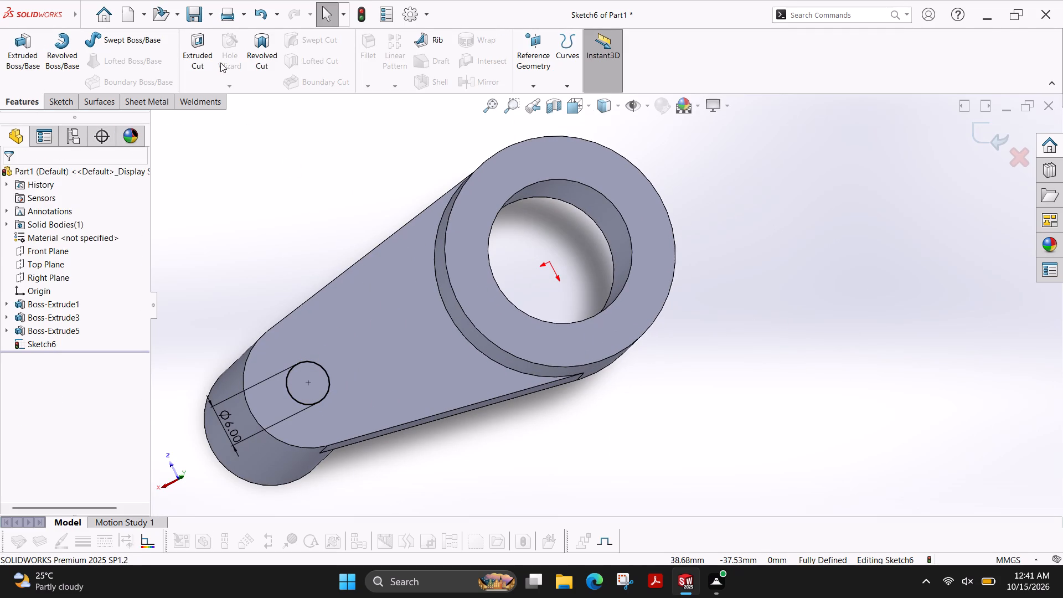
# Cut the 6 mm circle through the arm and boss with an 84 mm blind extruded cut.
pyautogui.click(205, 48)
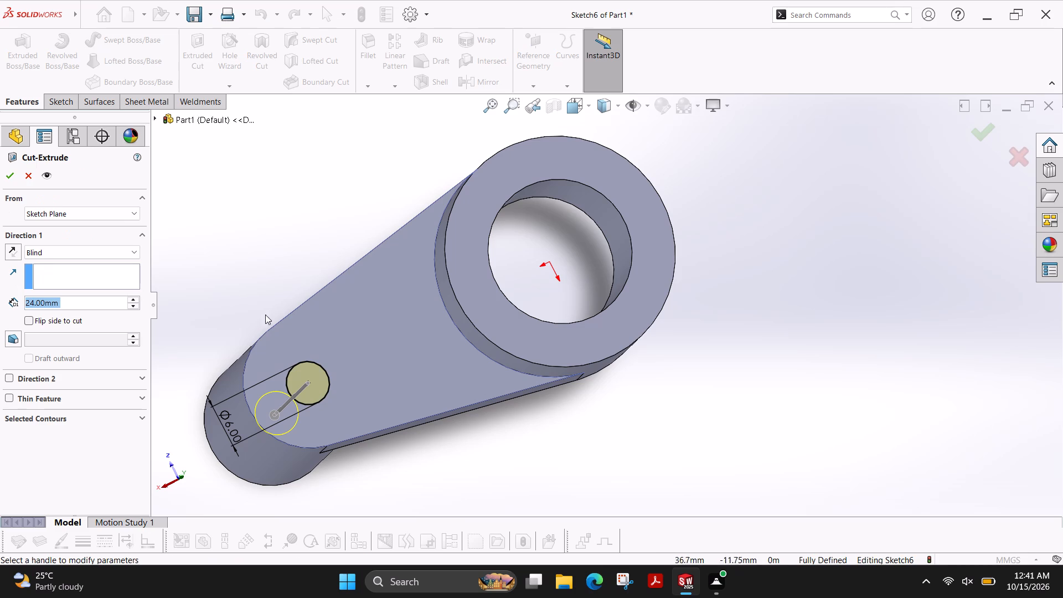
pyautogui.tripleClick(135, 301)
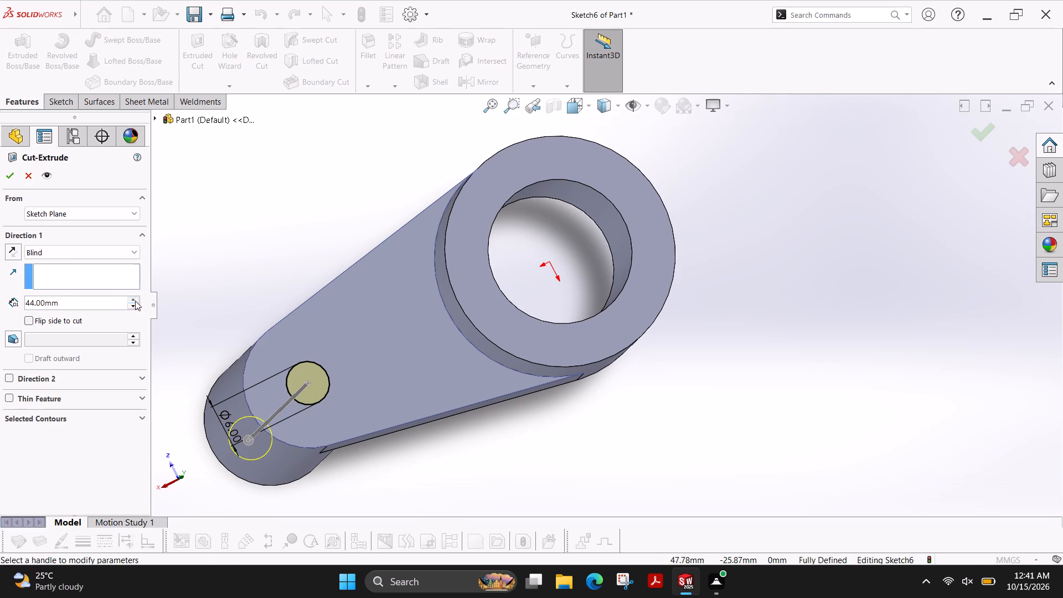
pyautogui.tripleClick(135, 301)
pyautogui.click(16, 178)
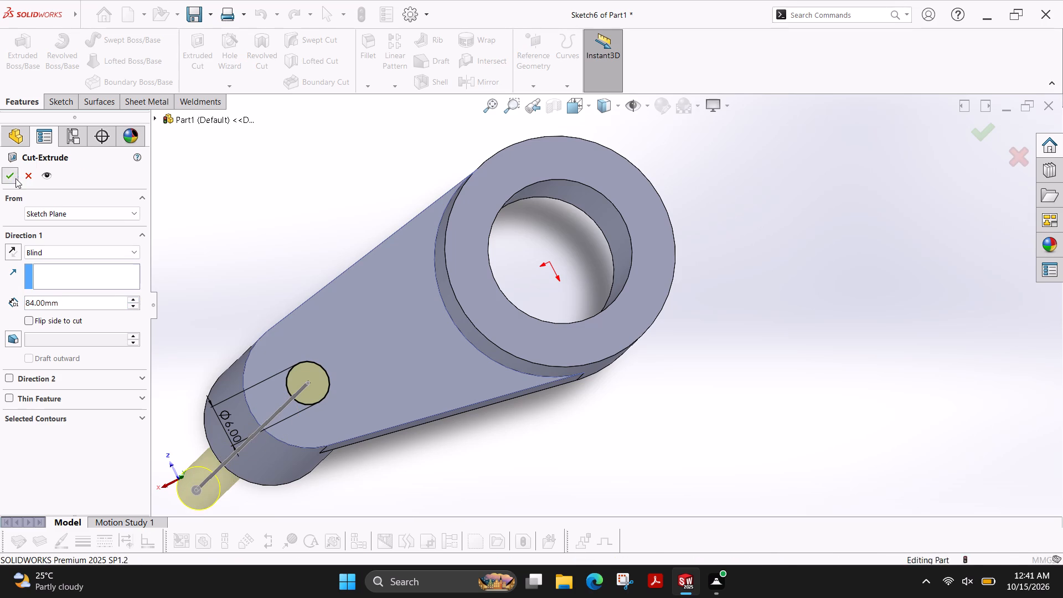
# Examine the ring, arm, boss and new hole from several viewing angles.
pyautogui.keyDown('ctrl'); pyautogui.keyDown('shift'); pyautogui.moveTo(271, 260); pyautogui.dragTo(251, 270, button='middle'); pyautogui.keyUp('shift'); pyautogui.keyUp('ctrl')
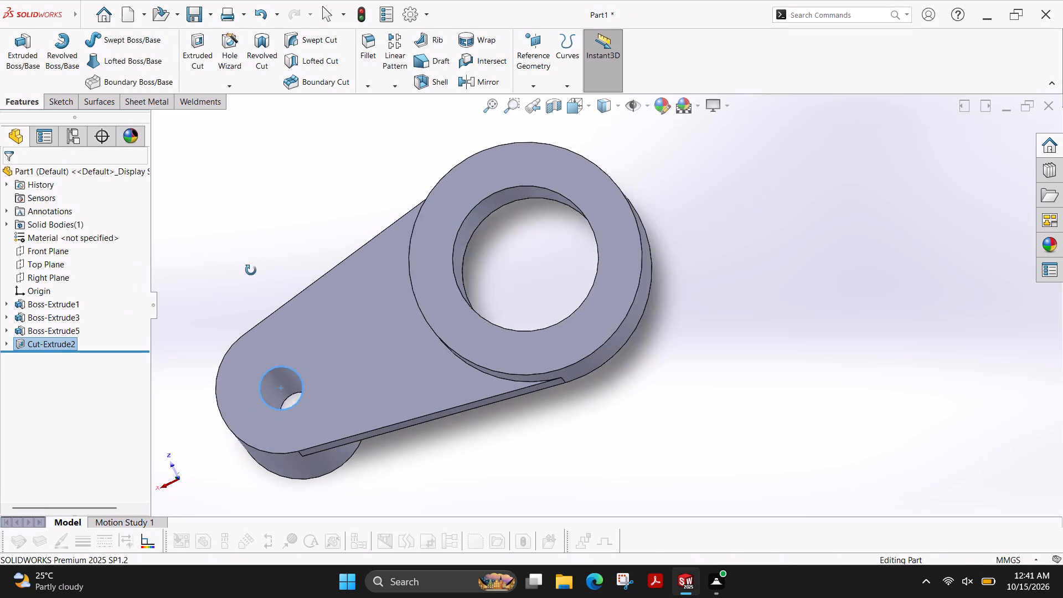
pyautogui.keyDown('ctrl'); pyautogui.keyDown('shift'); pyautogui.moveTo(251, 270); pyautogui.dragTo(458, 365, button='middle'); pyautogui.keyUp('shift'); pyautogui.keyUp('ctrl')
pyautogui.keyDown('ctrl'); pyautogui.keyDown('shift'); pyautogui.moveTo(444, 200); pyautogui.dragTo(445, 393, button='middle'); pyautogui.keyUp('shift'); pyautogui.keyUp('ctrl')
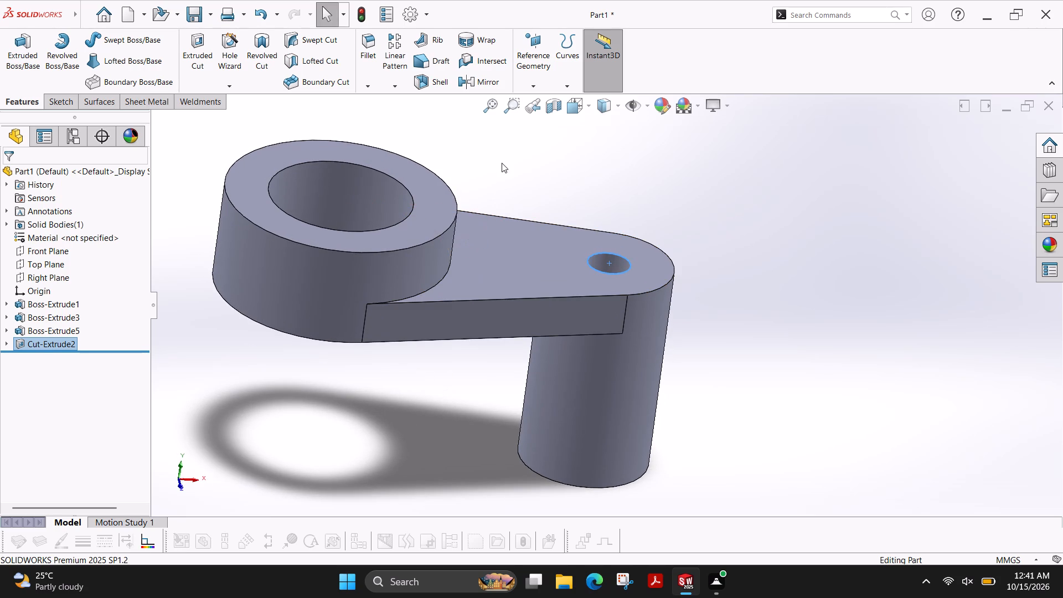
pyautogui.keyDown('ctrl'); pyautogui.keyDown('shift'); pyautogui.moveTo(502, 163); pyautogui.dragTo(499, 186, button='middle'); pyautogui.keyUp('shift'); pyautogui.keyUp('ctrl')
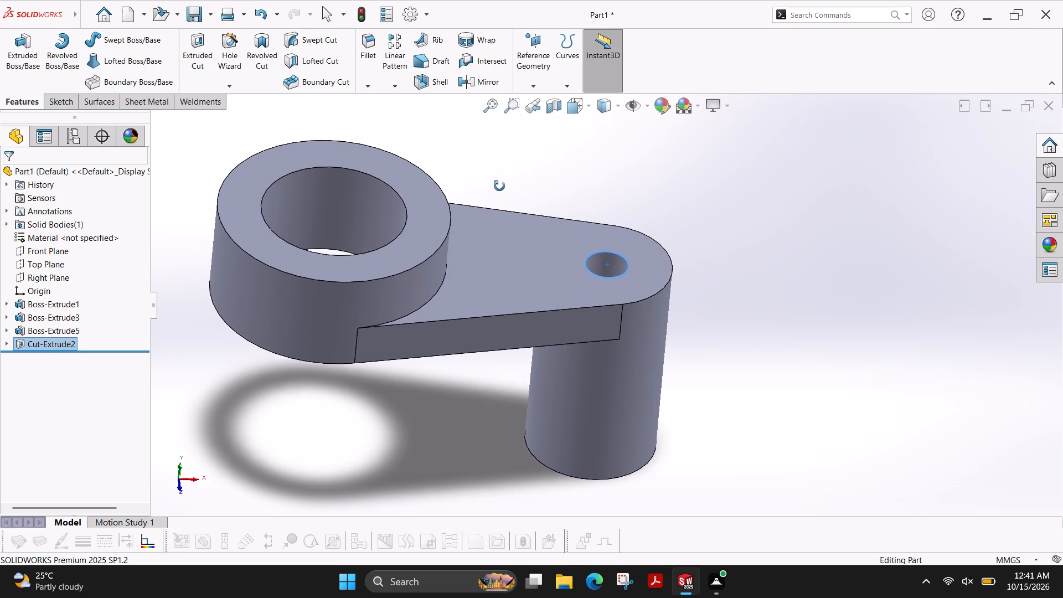
pyautogui.keyDown('ctrl'); pyautogui.keyDown('shift'); pyautogui.moveTo(499, 186); pyautogui.dragTo(501, 183, button='middle'); pyautogui.keyUp('shift'); pyautogui.keyUp('ctrl')
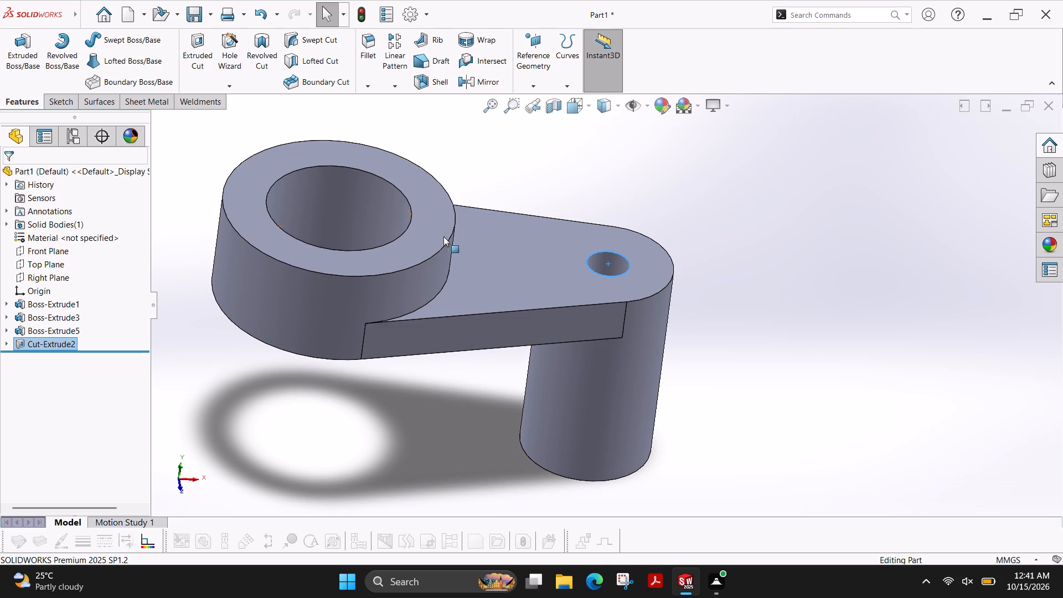
pyautogui.keyDown('ctrl'); pyautogui.keyDown('shift'); pyautogui.moveTo(819, 274); pyautogui.dragTo(794, 296, button='middle'); pyautogui.keyUp('shift'); pyautogui.keyUp('ctrl')
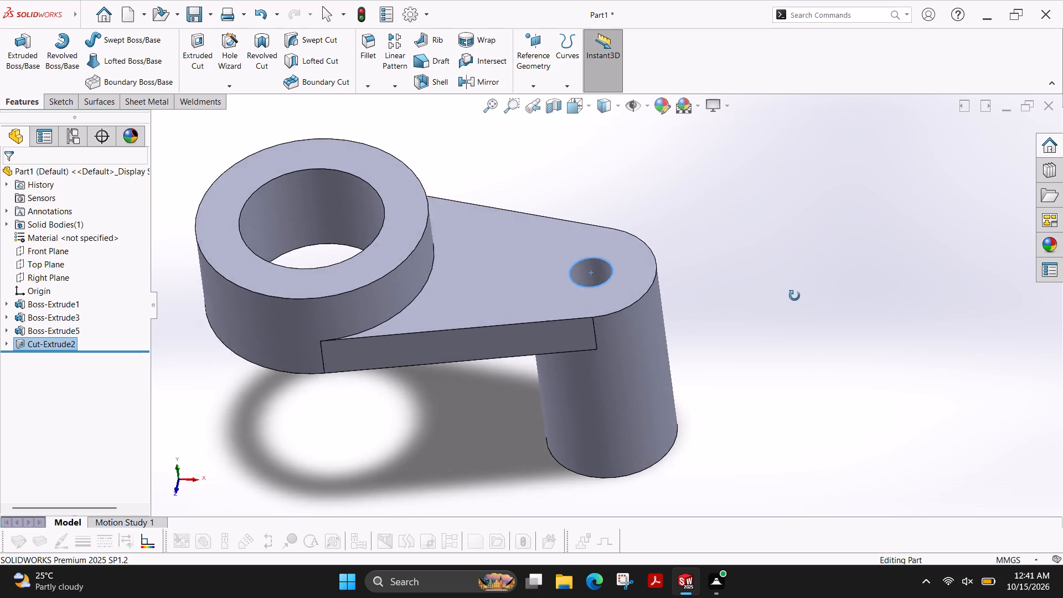
pyautogui.keyDown('ctrl'); pyautogui.keyDown('shift'); pyautogui.moveTo(794, 296); pyautogui.dragTo(807, 265, button='middle'); pyautogui.keyUp('shift'); pyautogui.keyUp('ctrl')
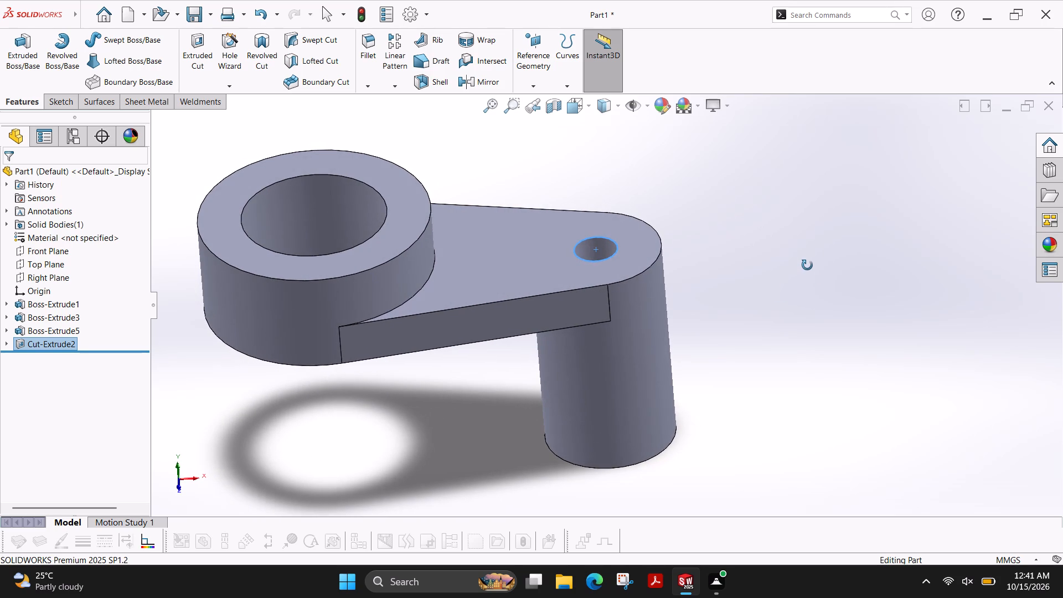
pyautogui.keyDown('ctrl'); pyautogui.keyDown('shift'); pyautogui.moveTo(807, 265); pyautogui.dragTo(811, 266, button='middle'); pyautogui.keyUp('shift'); pyautogui.keyUp('ctrl')
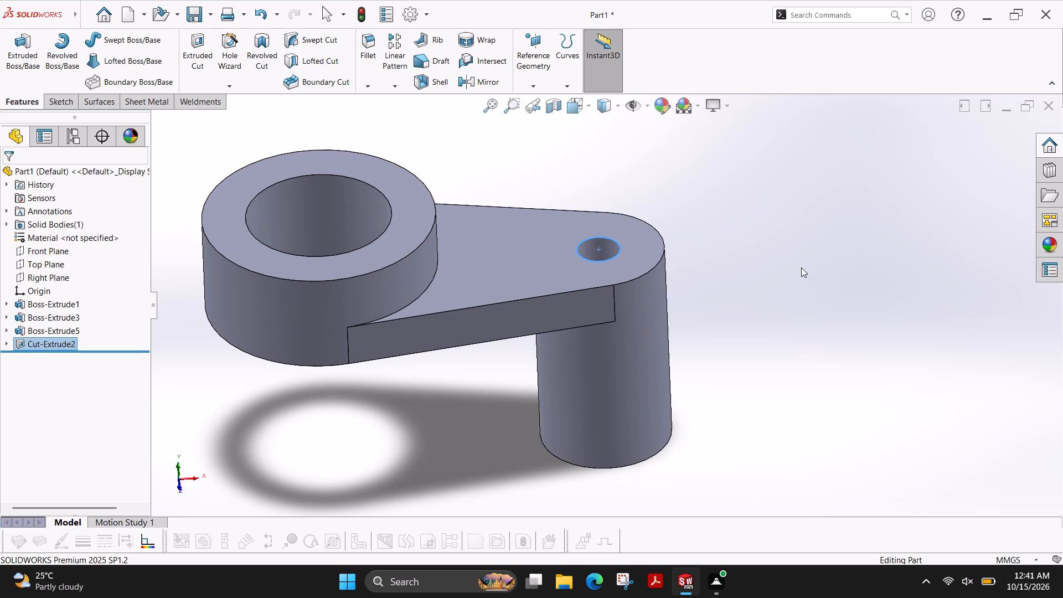
pyautogui.scroll(-2, 801, 267)
pyautogui.scroll(6, 800, 269)
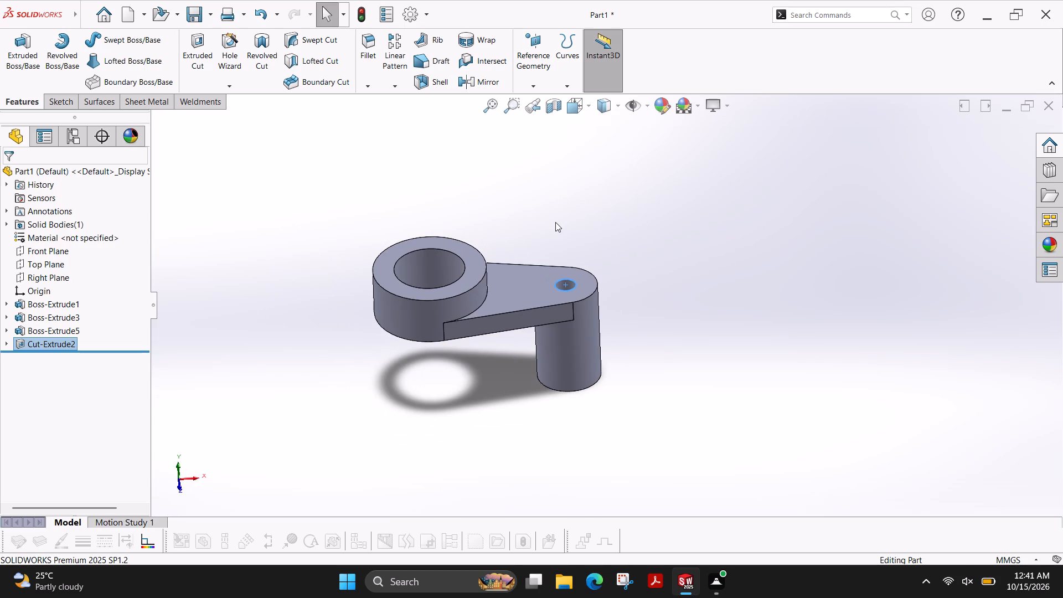
pyautogui.press('Escape')
# Begin saving the part and choose the solidworks folder inside the Desktop's fuji drawing file folder as the location.
pyautogui.hotkey('ctrl', 's')
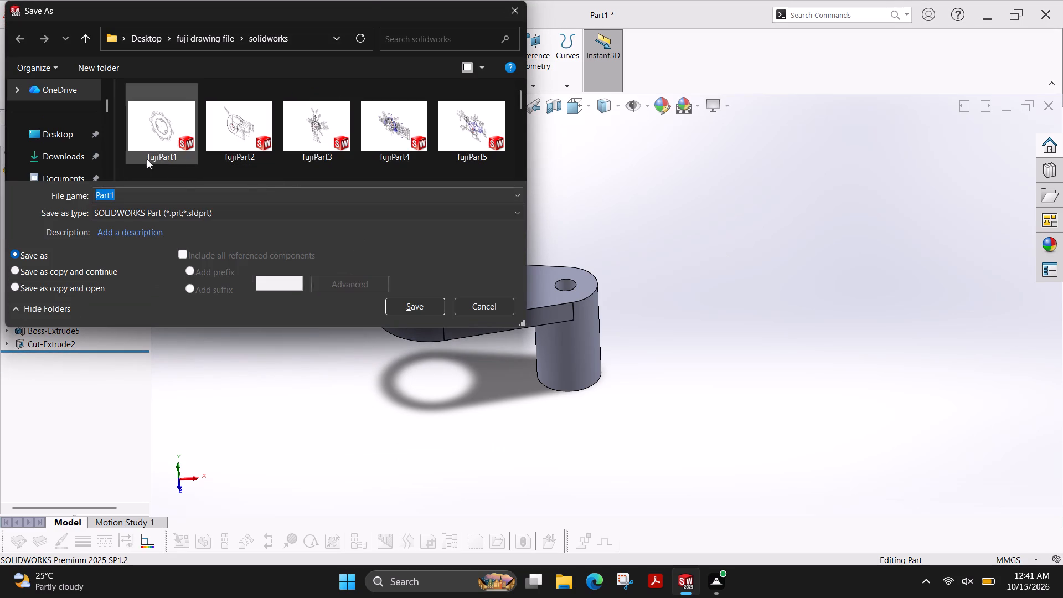
pyautogui.click(141, 38)
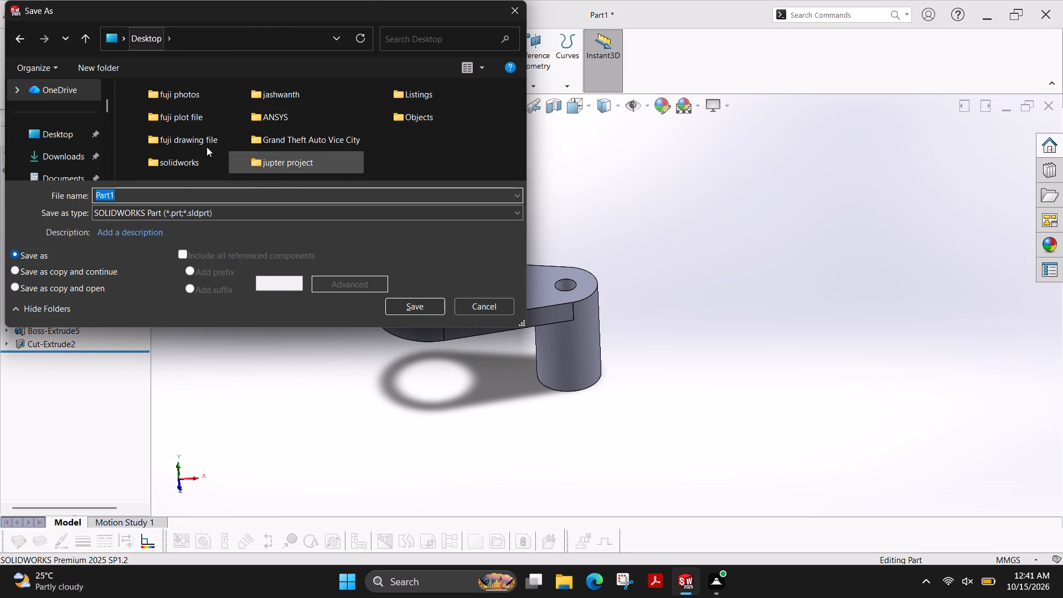
pyautogui.doubleClick(199, 140)
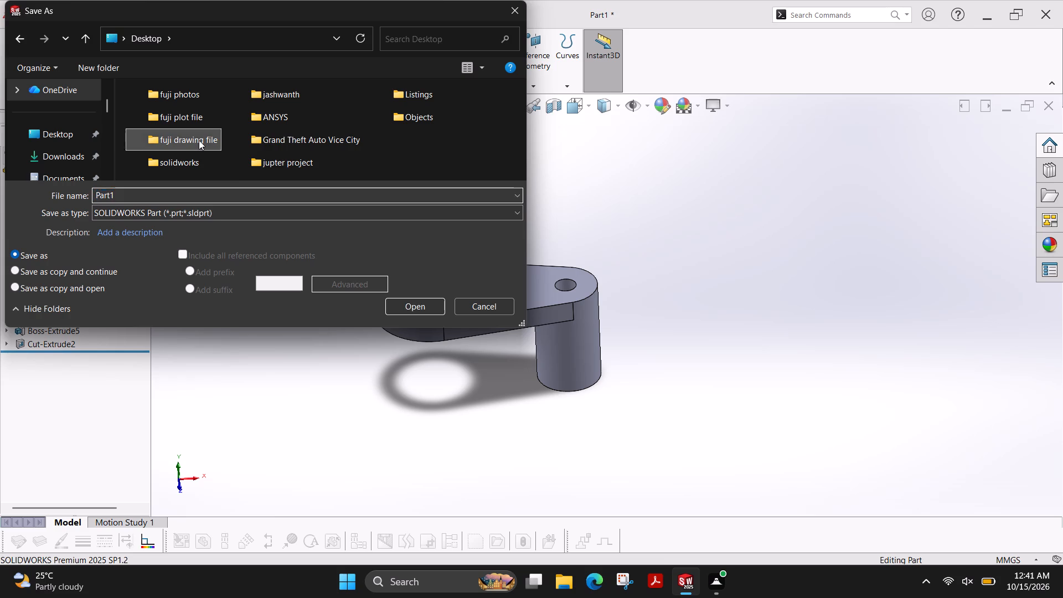
pyautogui.doubleClick(177, 114)
pyautogui.scroll(-16, 360, 133)
# Name the part file fujiPart22 and save it.
pyautogui.click(152, 193)
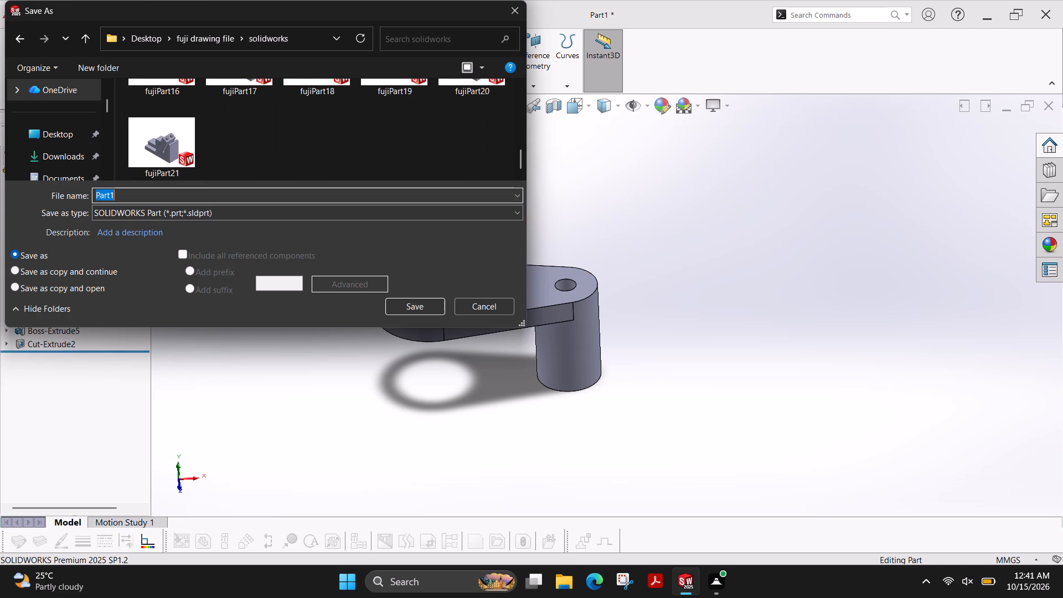
pyautogui.press('Right')
pyautogui.press('BackSpace')
pyautogui.write('22')
pyautogui.press('Left')
pyautogui.press('Left')
pyautogui.press('Left')
pyautogui.press('Left')
pyautogui.press('Left')
pyautogui.press('Left')
pyautogui.press('Left')
pyautogui.press('Left')
pyautogui.press('Left')
pyautogui.press('Left')
pyautogui.press('Left')
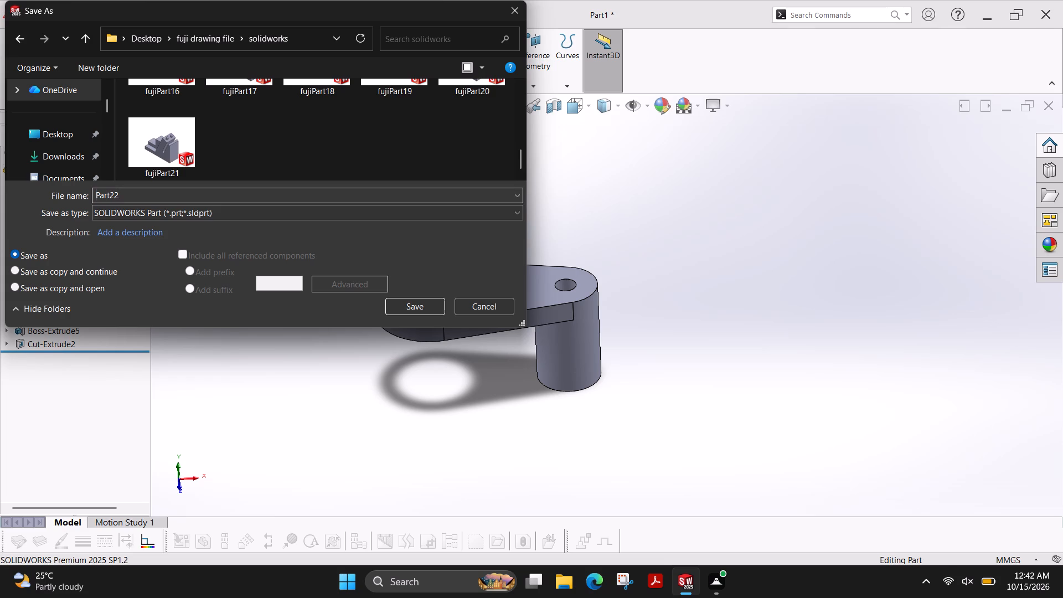
pyautogui.press('f')
pyautogui.write('uji')
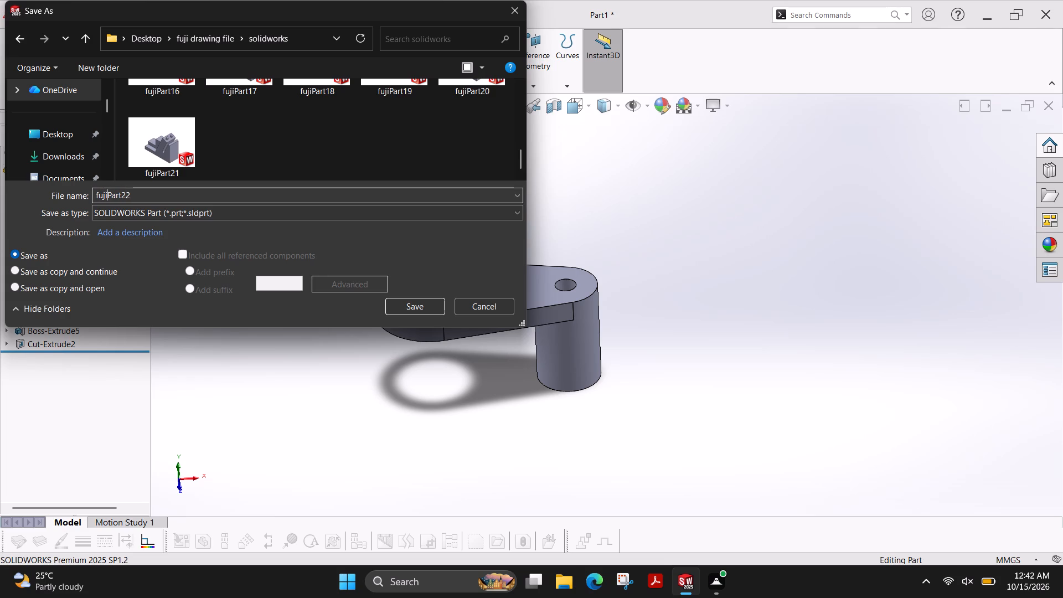
pyautogui.click(424, 306)
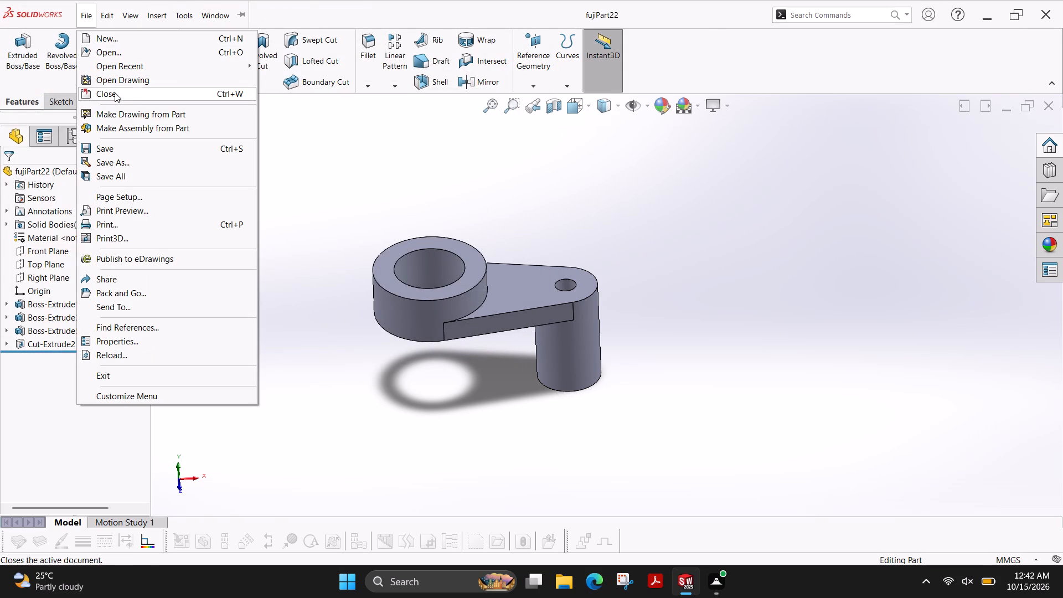
# Make a drawing from the part on a standard A4 (ISO) sheet with the sheet format displayed.
pyautogui.click(131, 118)
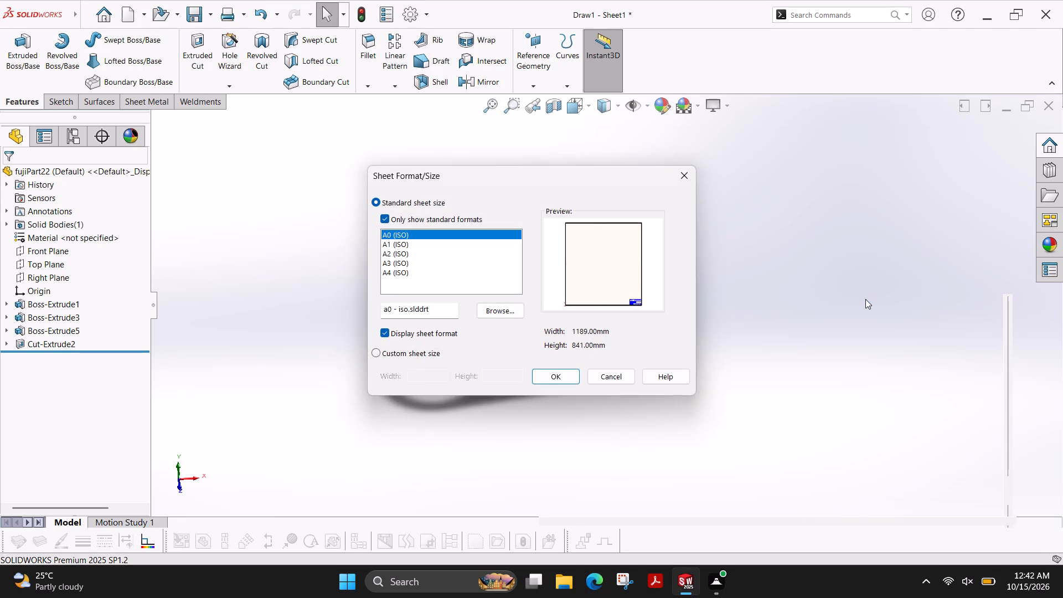
pyautogui.click(403, 276)
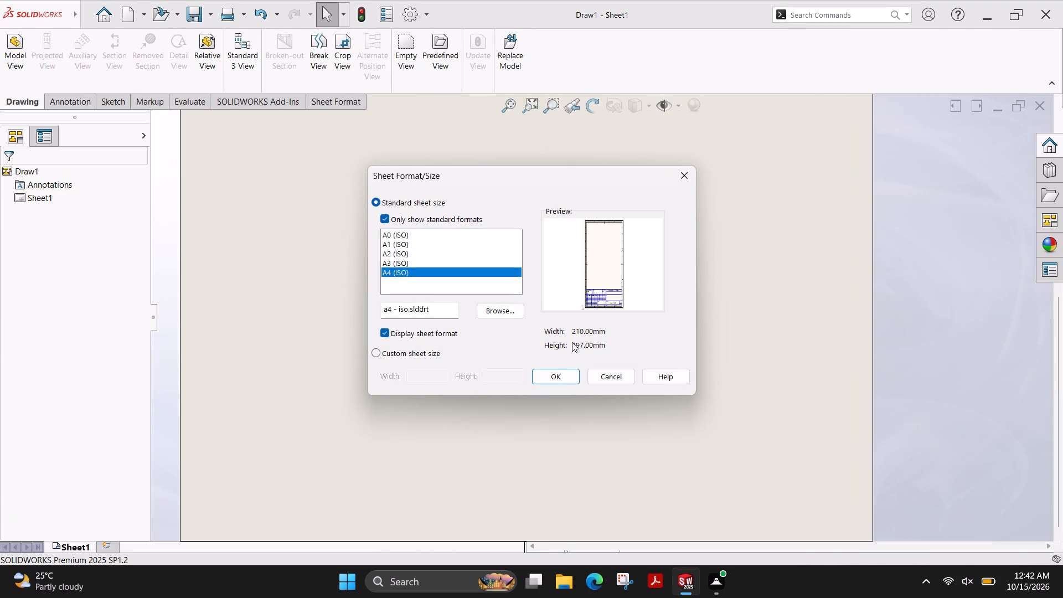
pyautogui.click(558, 379)
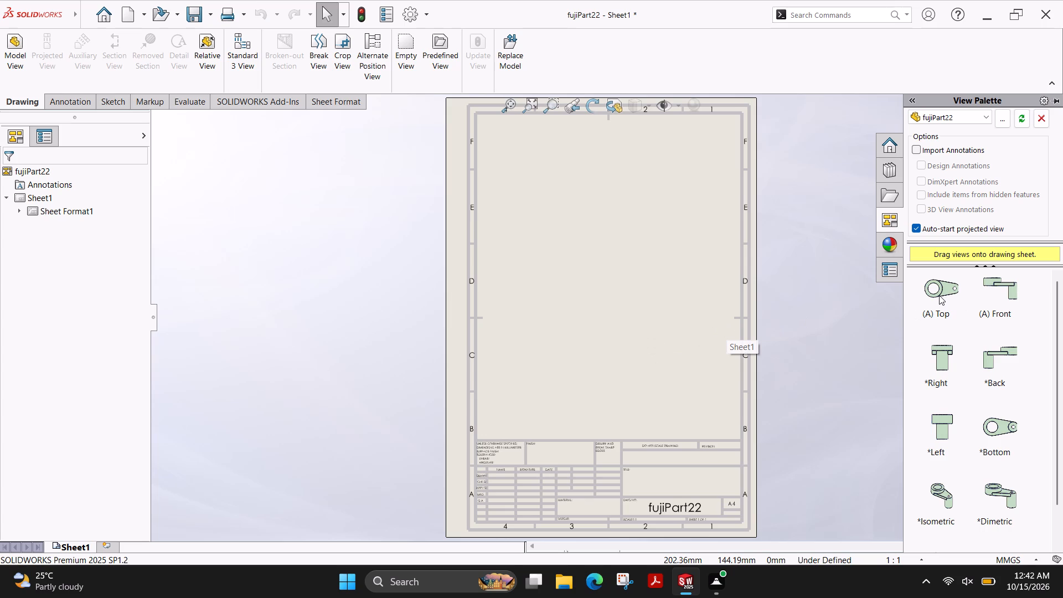
# Place the part's top view in the upper area of the sheet and project the front view below it.
pyautogui.click(939, 295)
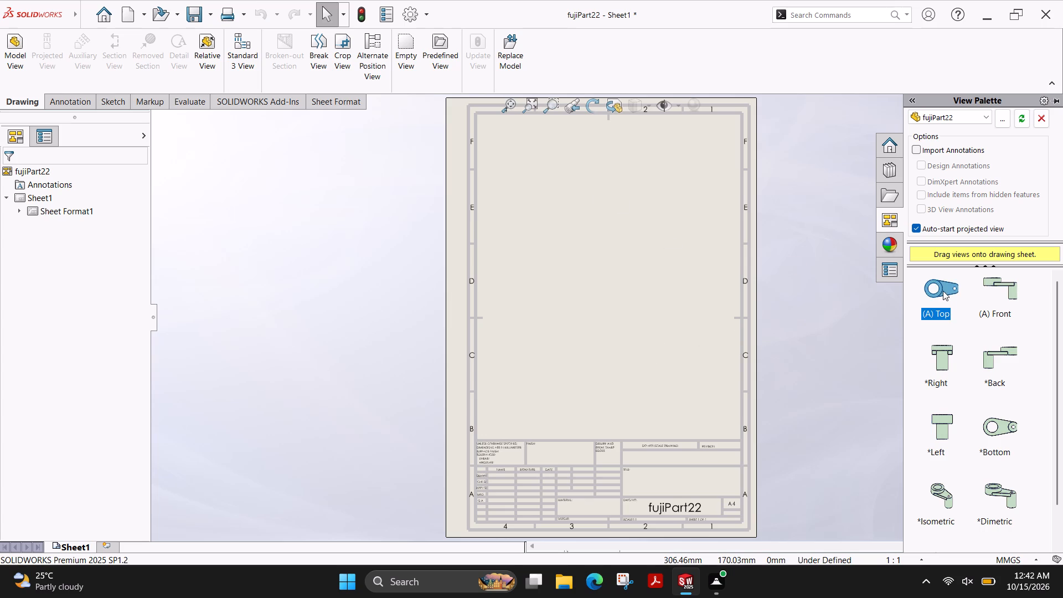
pyautogui.moveTo(943, 291); pyautogui.dragTo(554, 175)
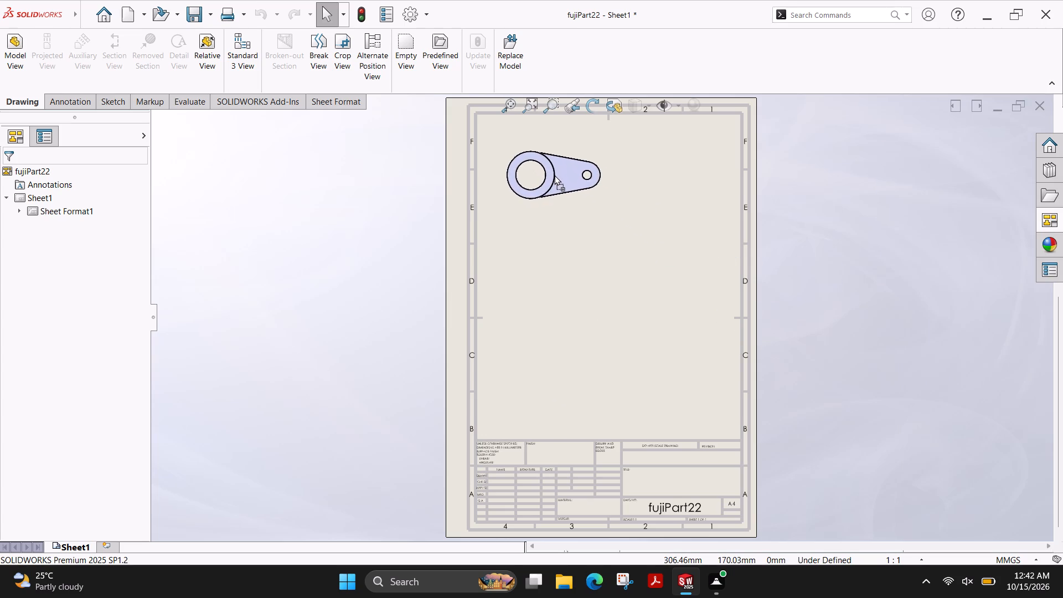
pyautogui.moveTo(554, 175); pyautogui.dragTo(567, 180)
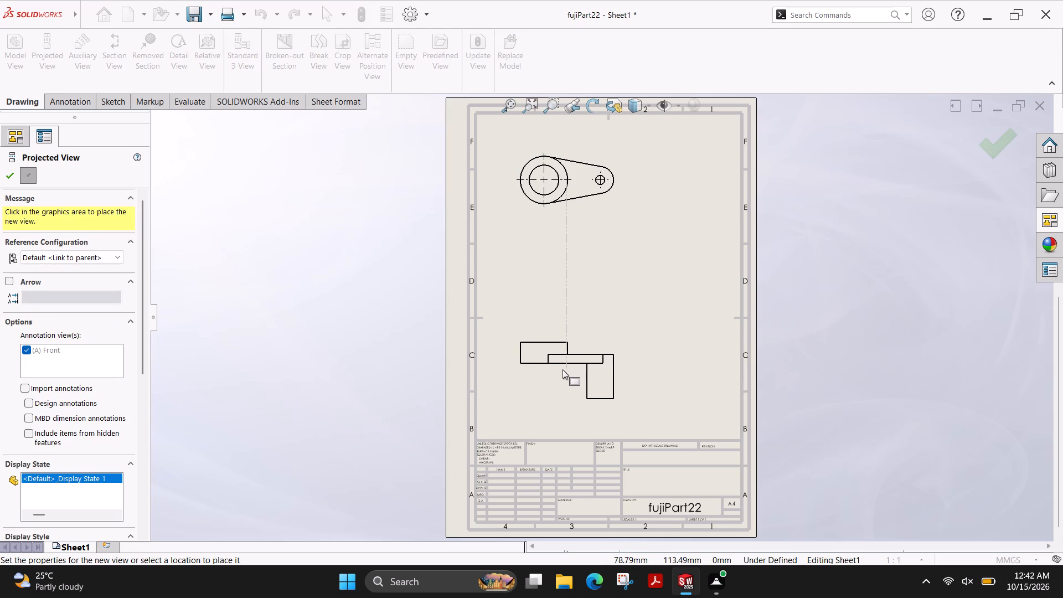
pyautogui.click(563, 367)
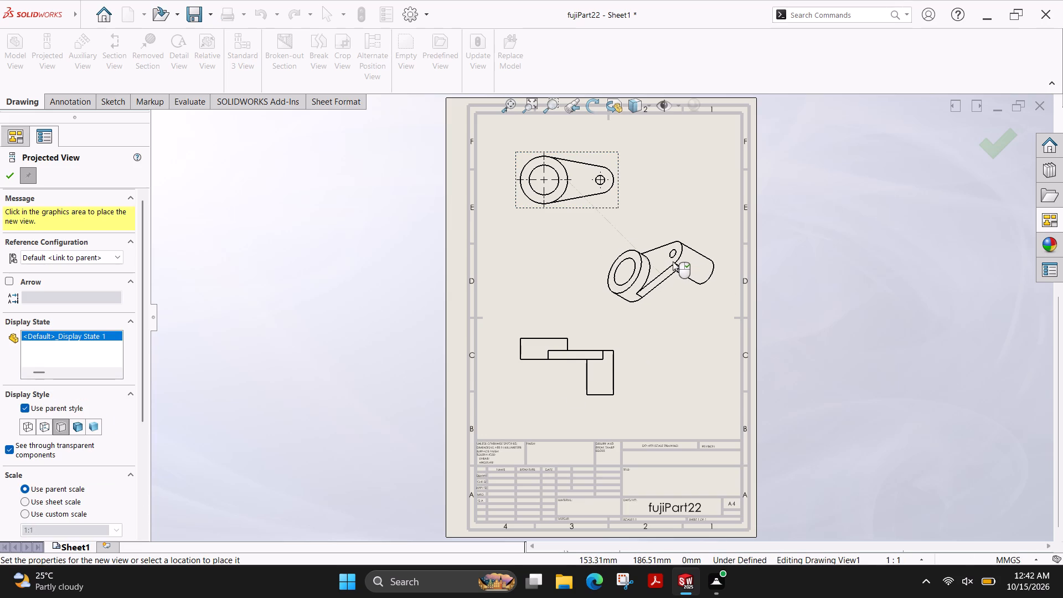
# Project two pictorial views from the top view, one on the sheet and the other outside its border.
pyautogui.click(677, 282)
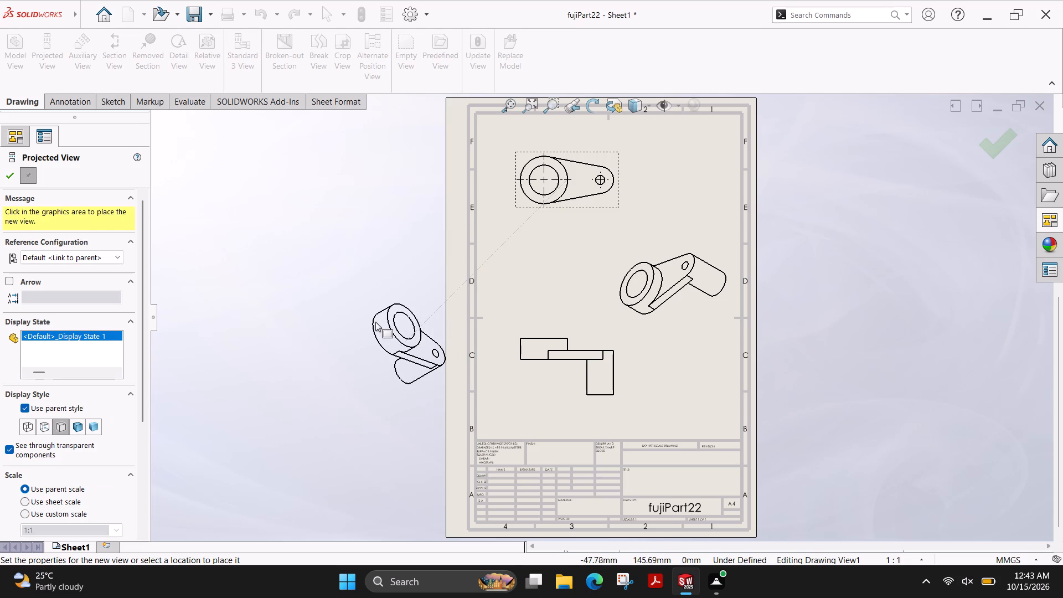
pyautogui.click(375, 322)
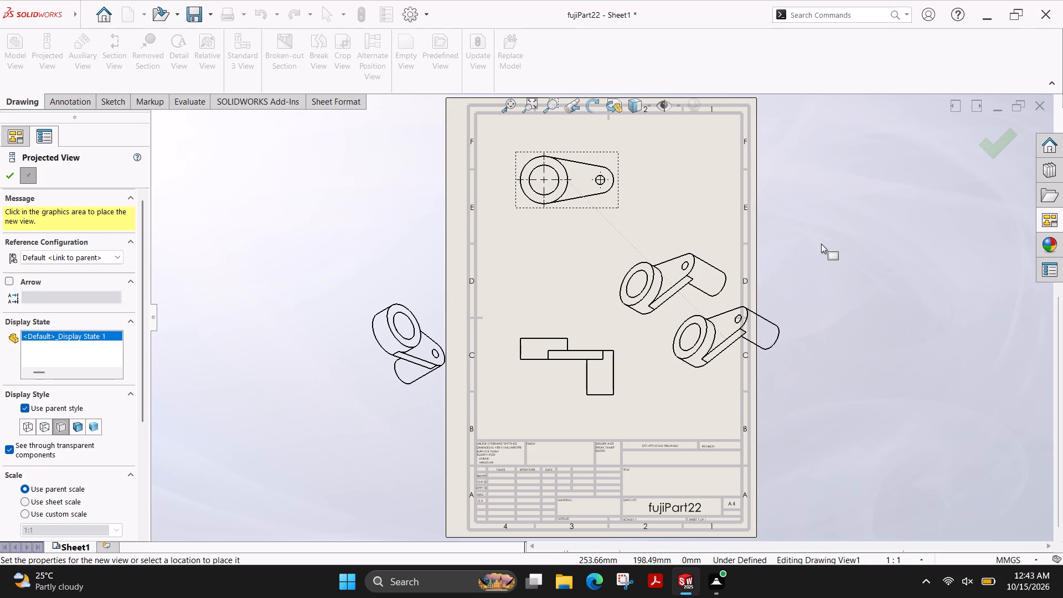
pyautogui.press('Escape')
# Delete the pictorial view placed on the sheet, keeping the one outside the border.
pyautogui.rightClick(668, 236)
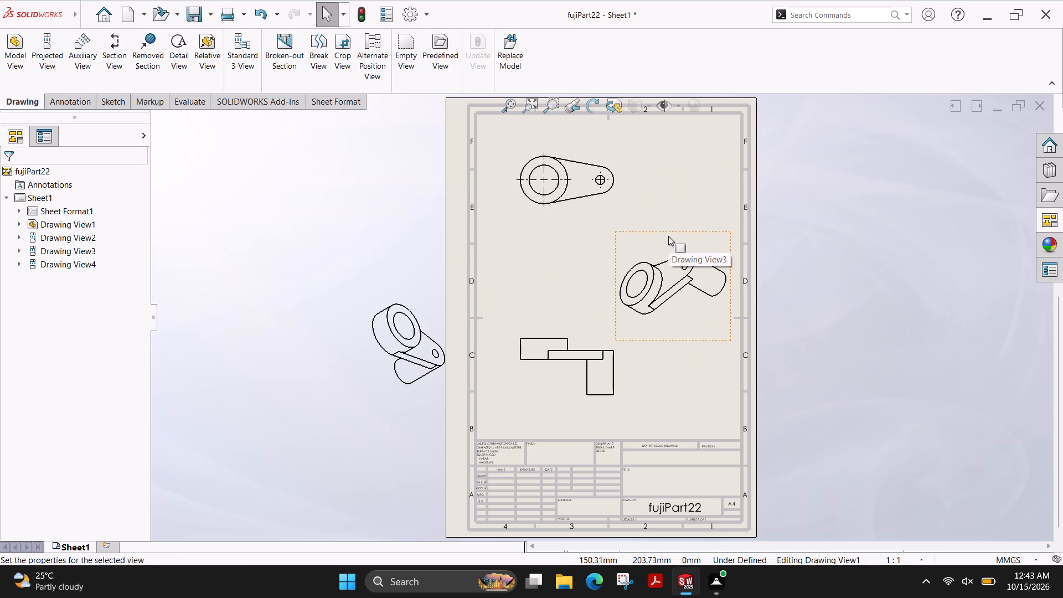
pyautogui.click(739, 429)
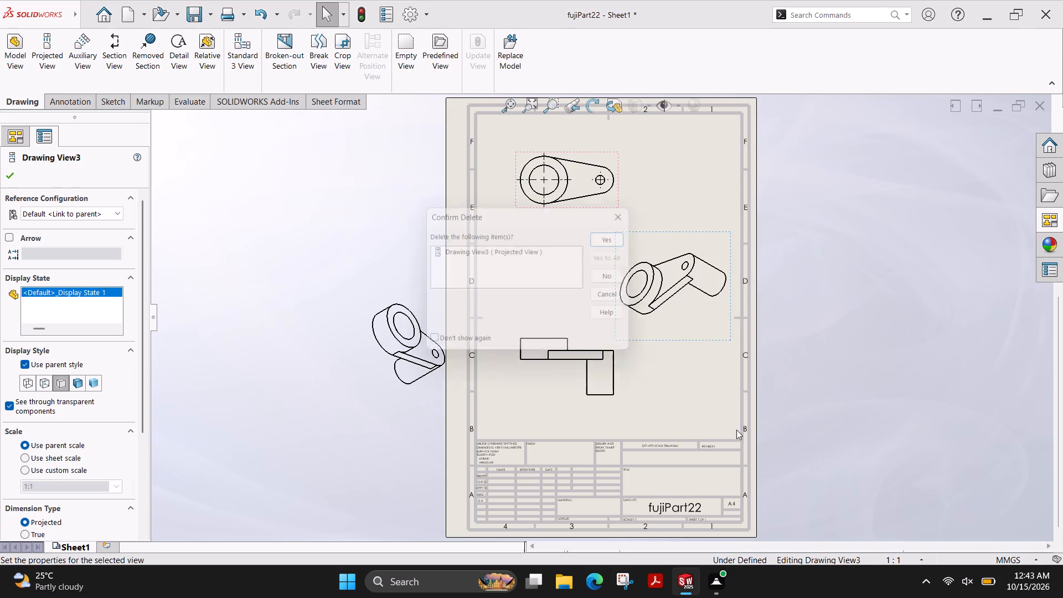
pyautogui.click(619, 240)
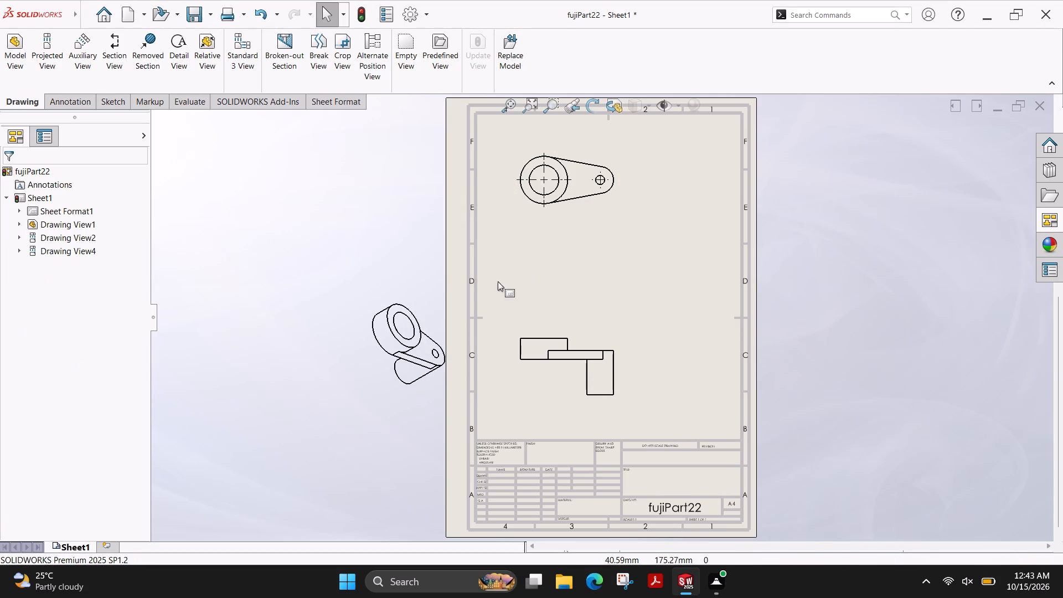
# Move the remaining pictorial view onto the sheet, beside the gap between the top and front views.
pyautogui.click(434, 291)
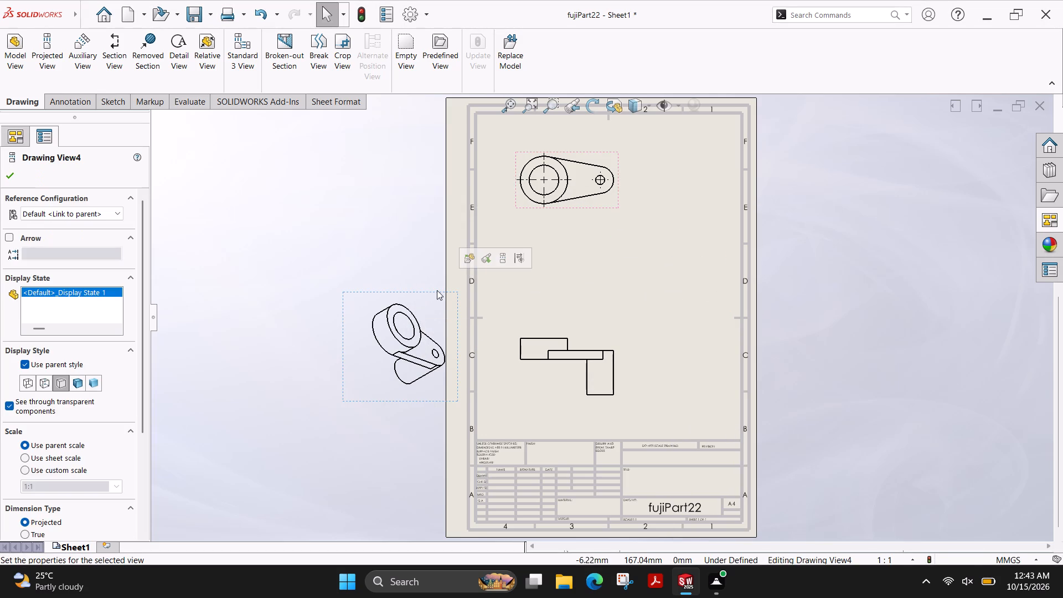
pyautogui.press('Escape')
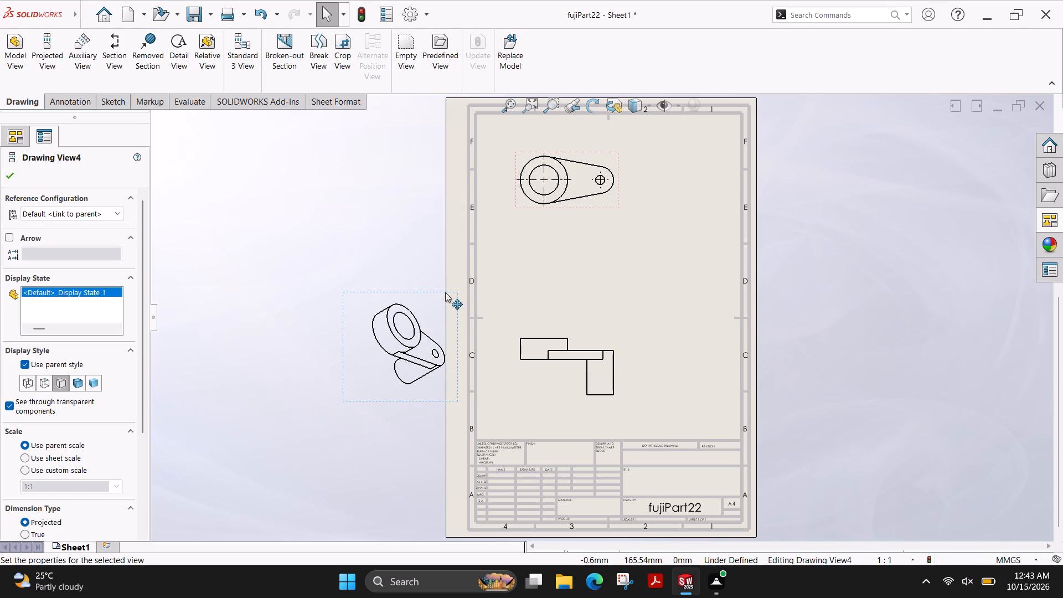
pyautogui.moveTo(445, 292); pyautogui.dragTo(703, 224)
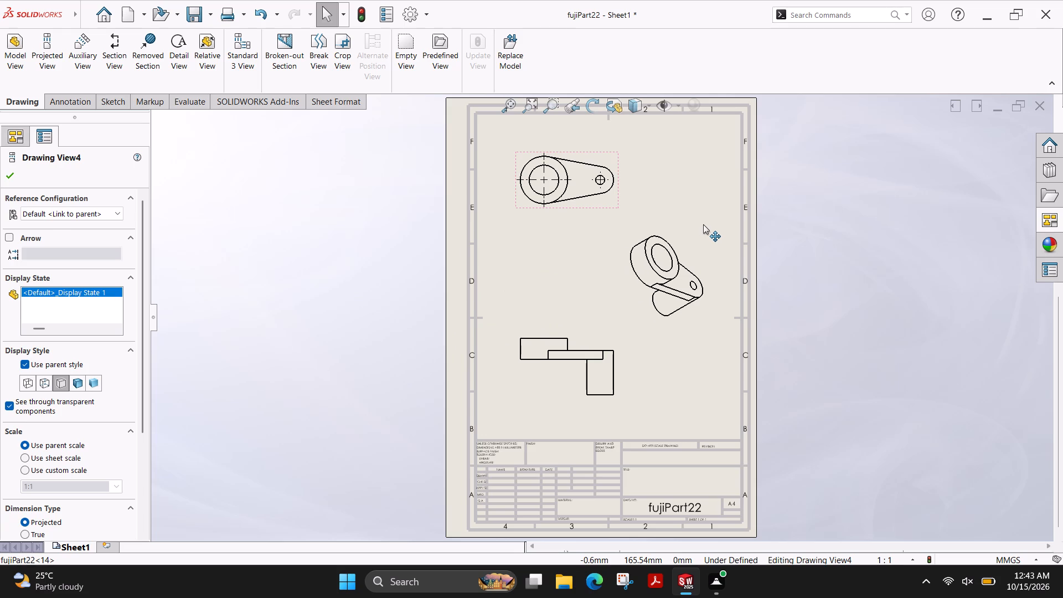
pyautogui.moveTo(703, 224); pyautogui.dragTo(719, 220)
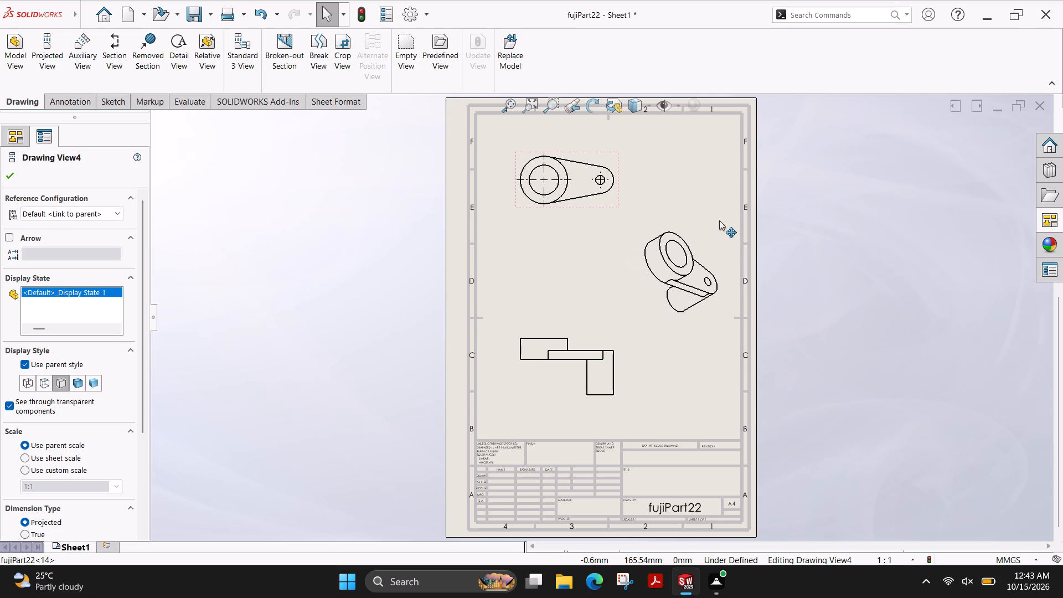
pyautogui.moveTo(719, 220); pyautogui.dragTo(724, 221)
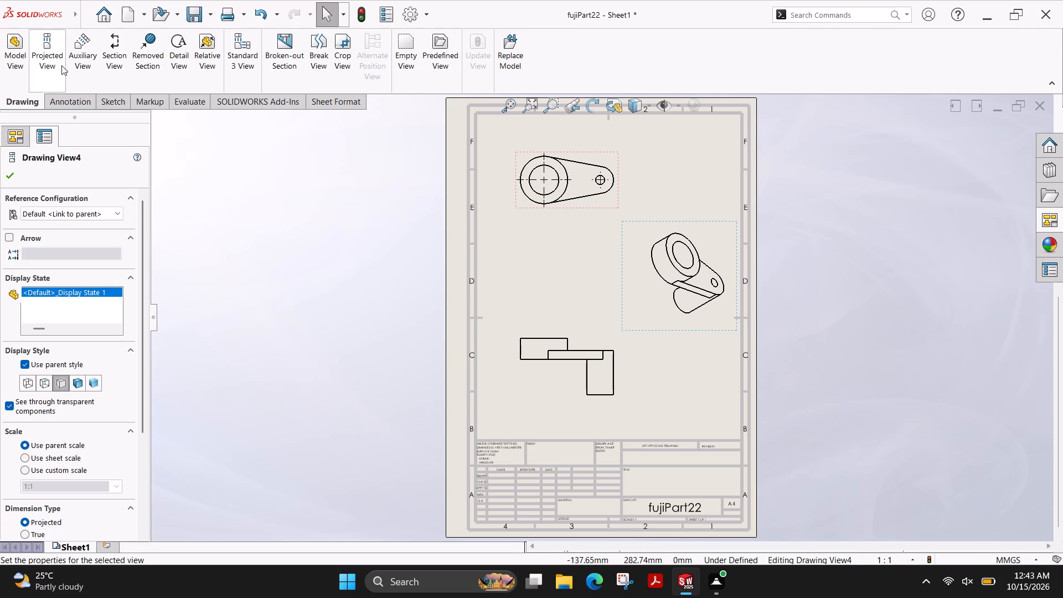
# Dimension the ring's wall thickness and its inner diameter in the top view with Smart Dimension.
pyautogui.click(59, 101)
pyautogui.click(18, 62)
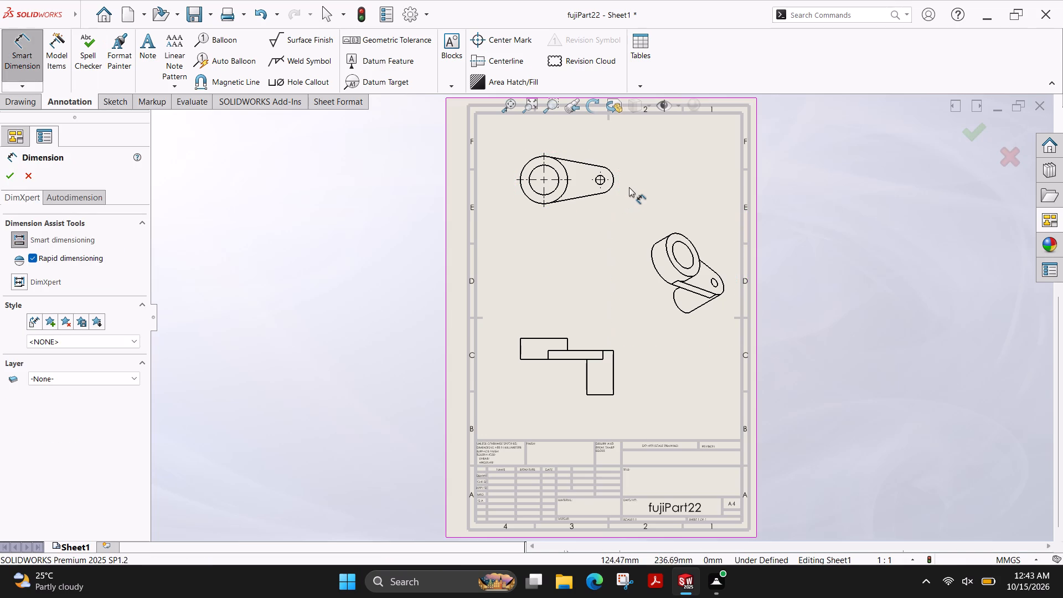
pyautogui.scroll(-5, 539, 159)
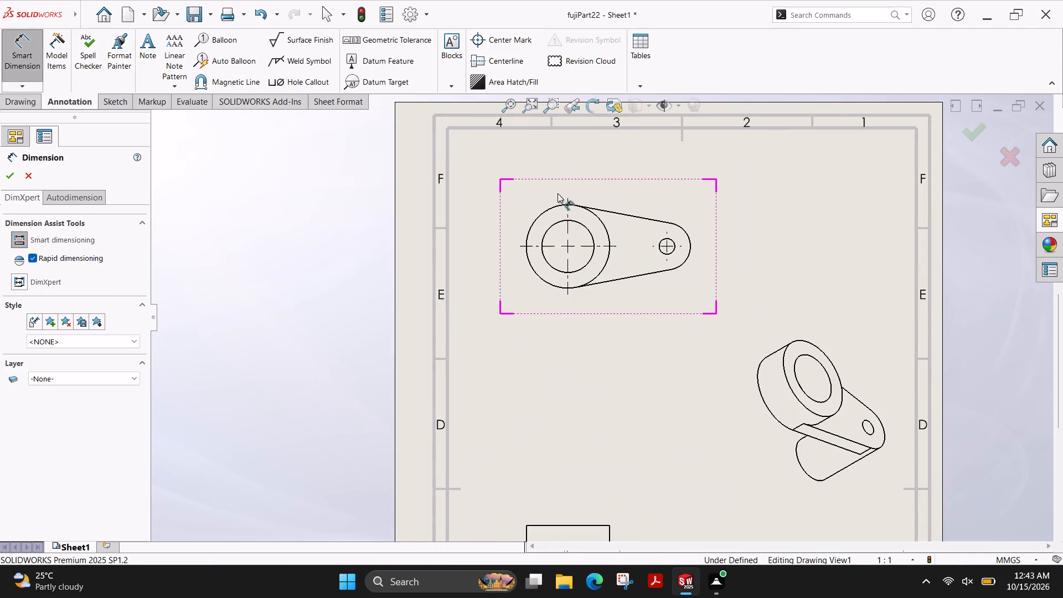
pyautogui.scroll(-3, 581, 220)
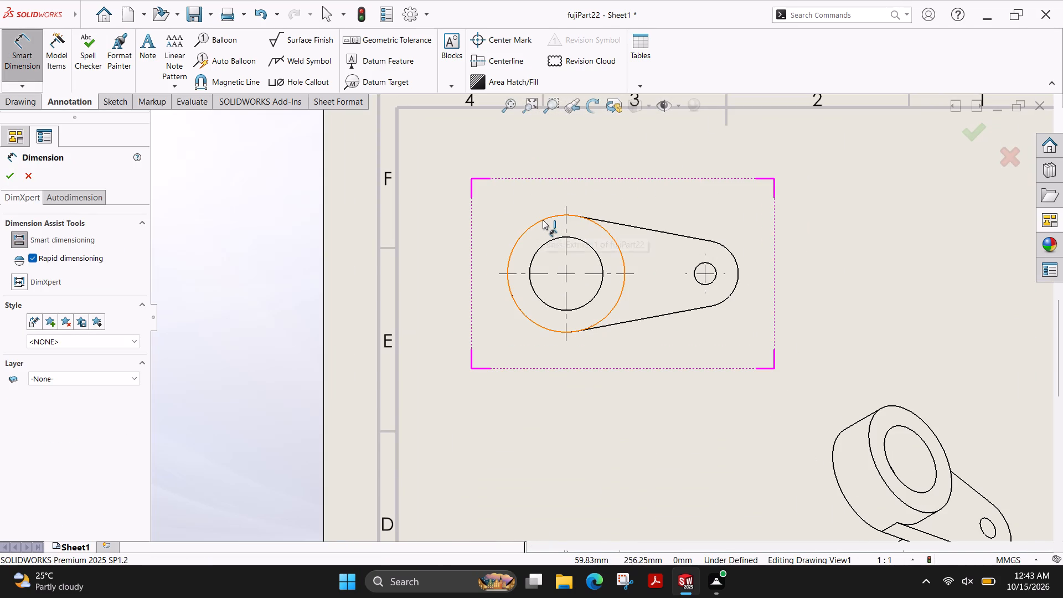
pyautogui.click(543, 220)
pyautogui.click(550, 239)
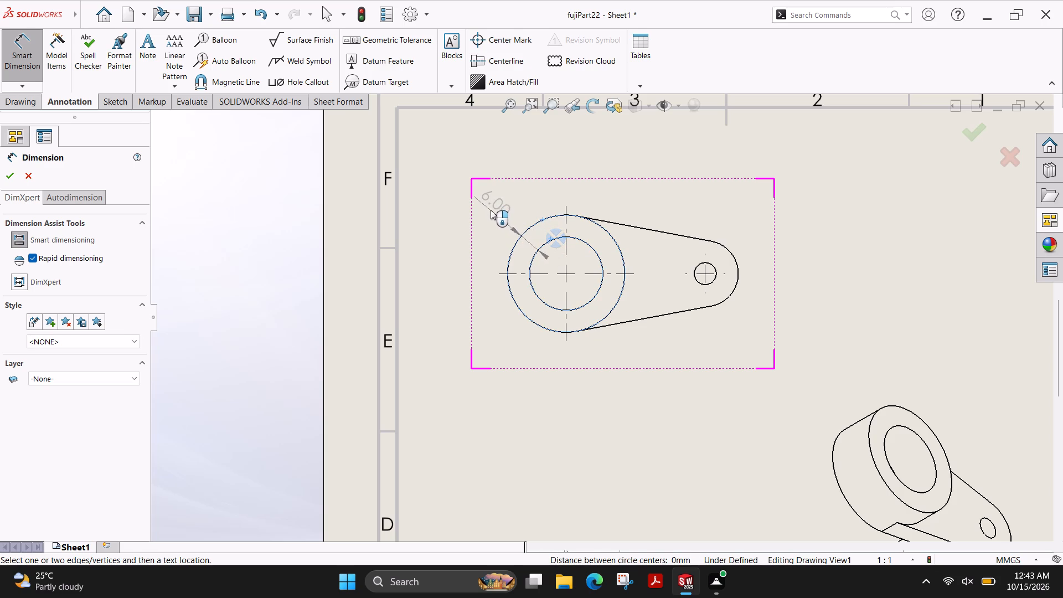
pyautogui.click(489, 198)
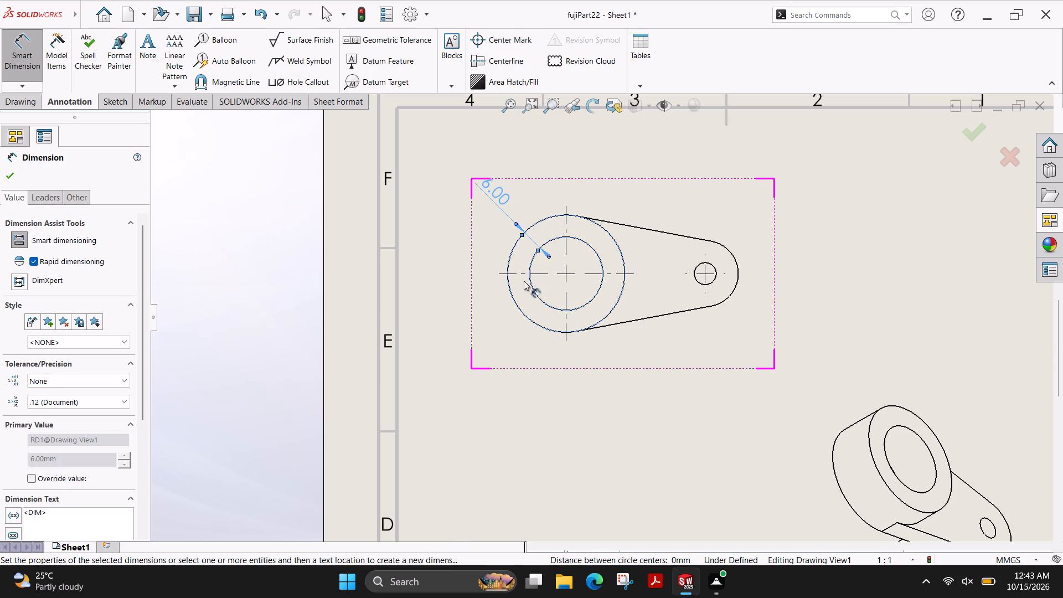
pyautogui.click(551, 308)
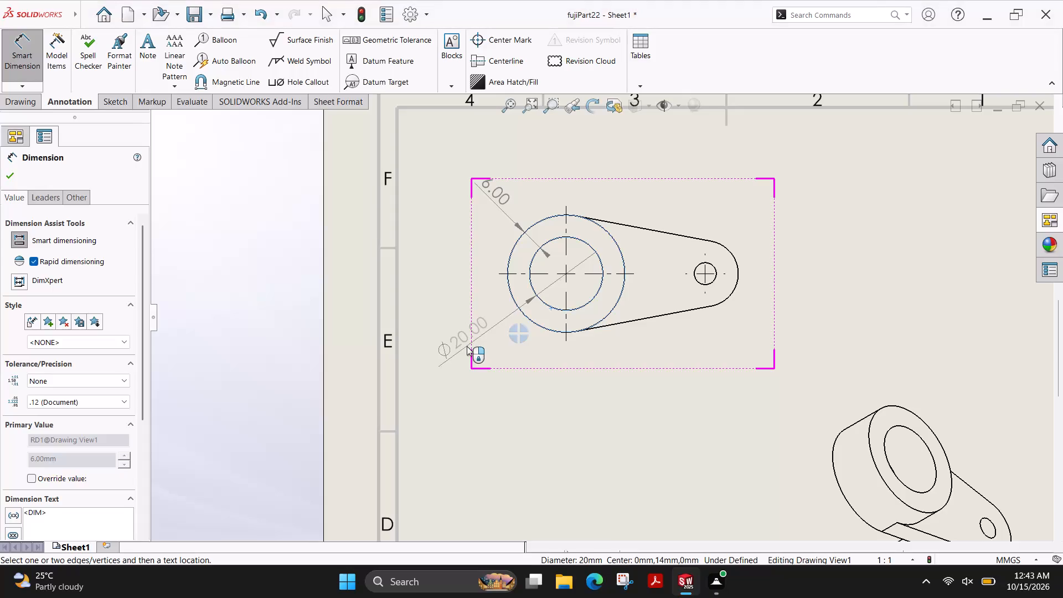
pyautogui.click(461, 353)
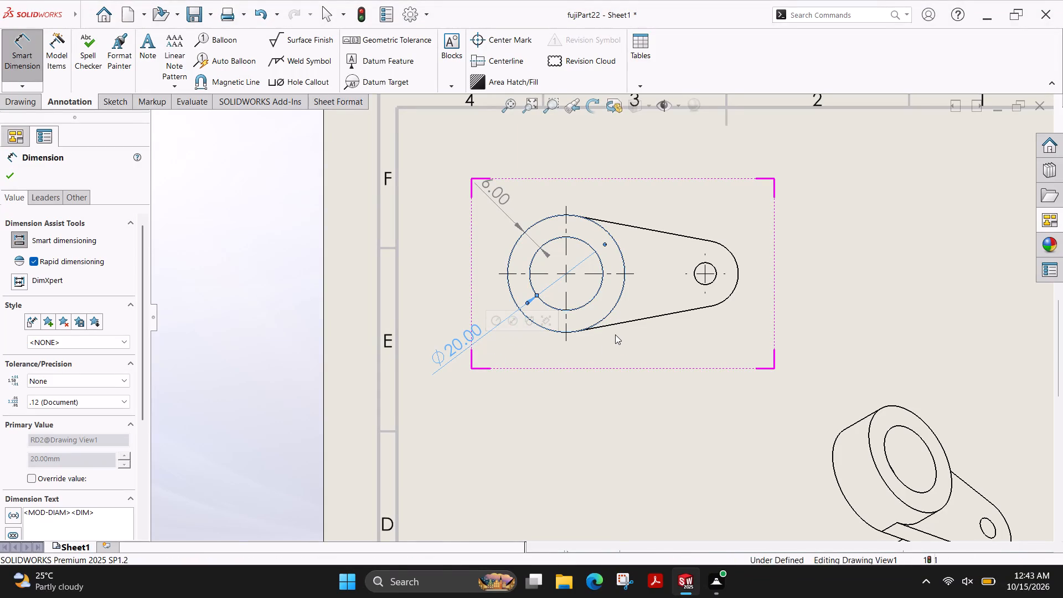
# Dimension the horizontal center distance from the ring to the small hole, placing it below the top view.
pyautogui.click(566, 336)
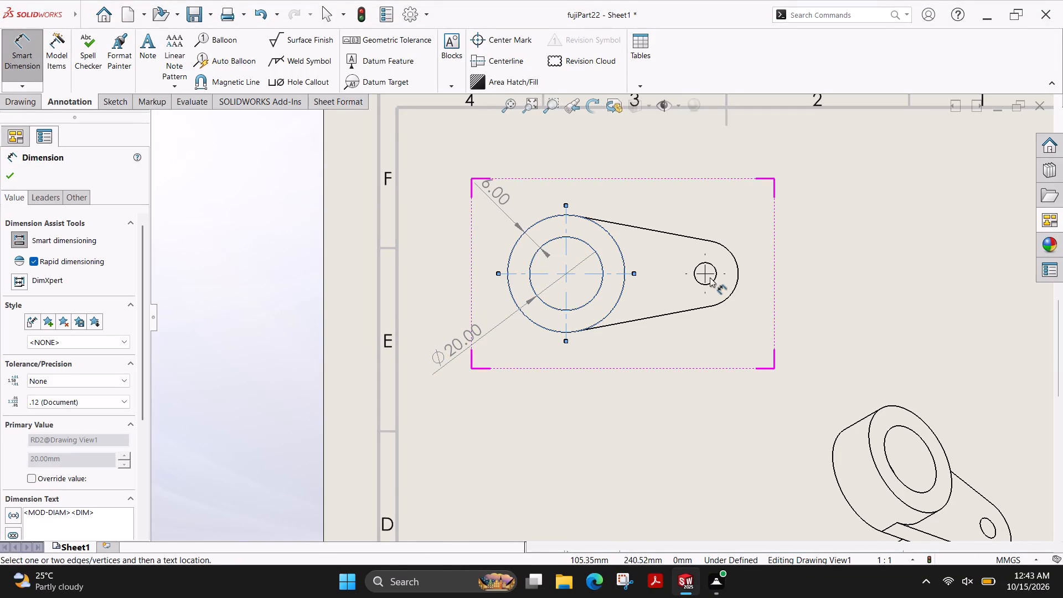
pyautogui.click(705, 274)
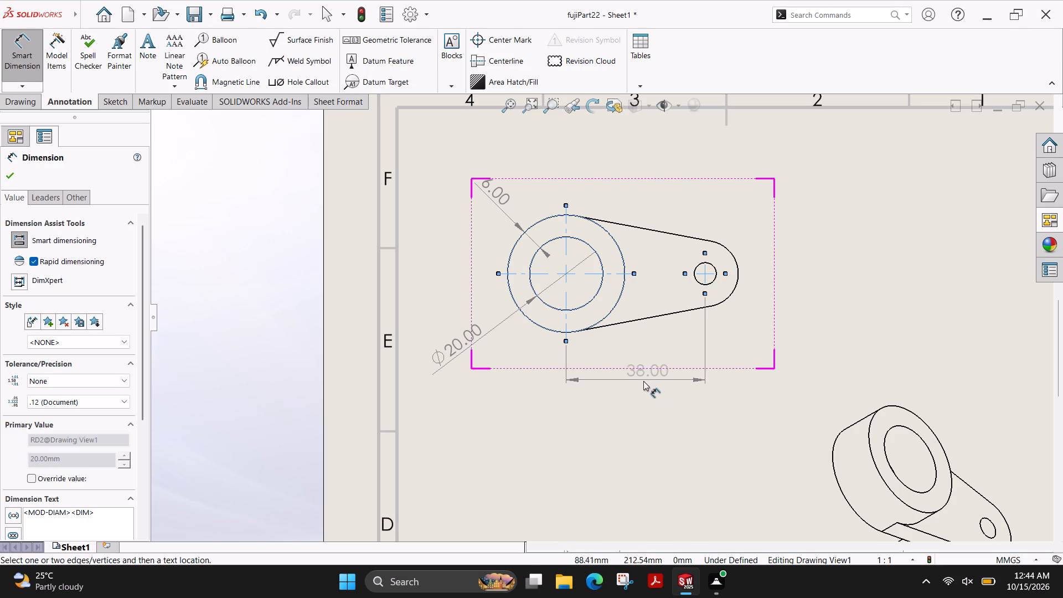
pyautogui.click(635, 377)
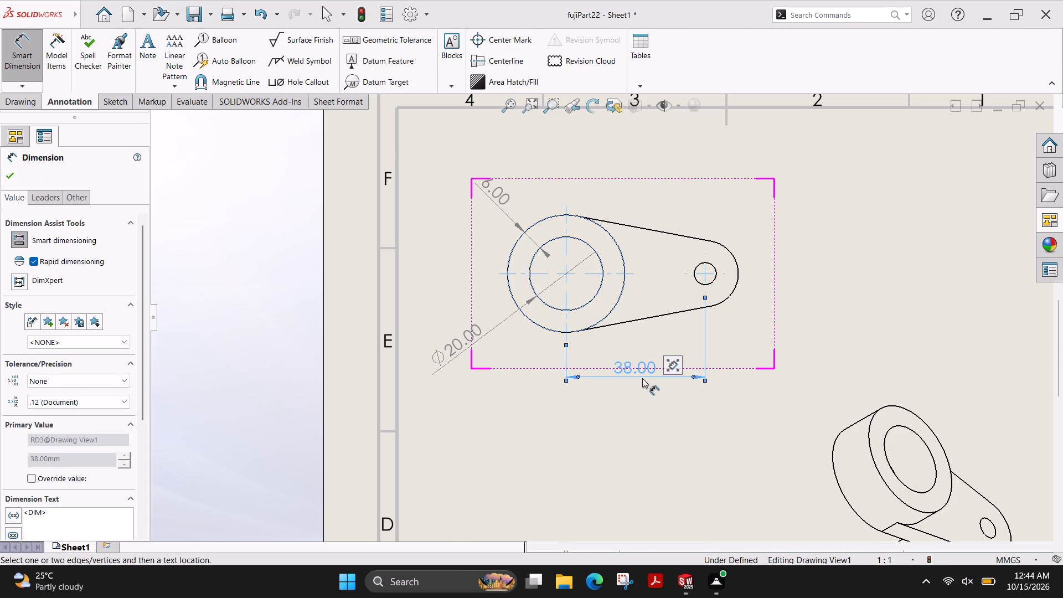
# Dimension the small hole's diameter and the arm's rounded end radius in the top view.
pyautogui.click(713, 266)
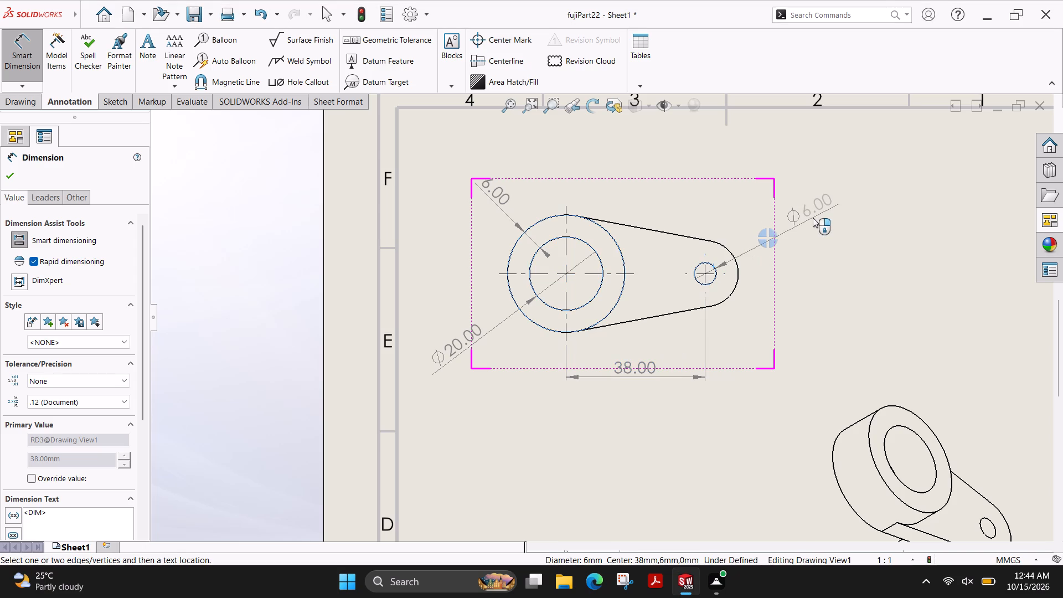
pyautogui.click(809, 210)
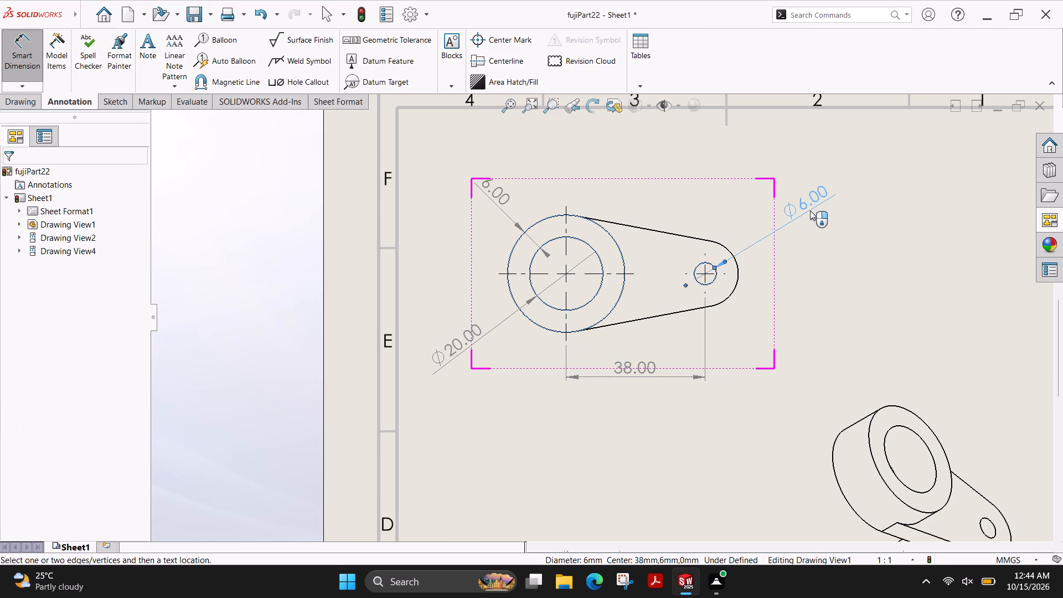
pyautogui.click(736, 284)
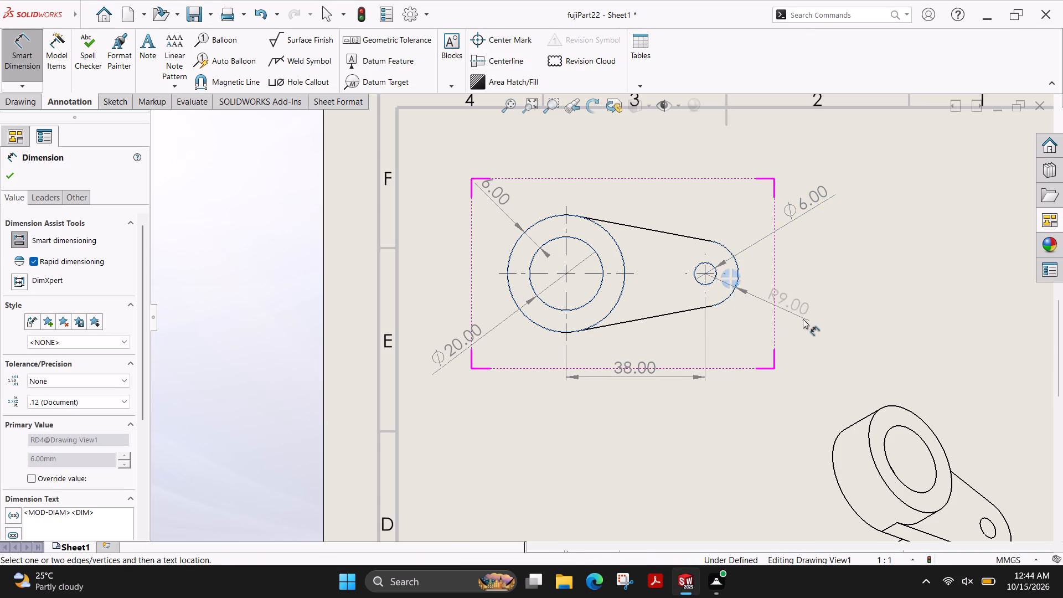
pyautogui.click(812, 328)
# Dimension the ring's height in the front view, placing it to the left of the ring.
pyautogui.scroll(-2, 725, 367)
pyautogui.scroll(1, 719, 367)
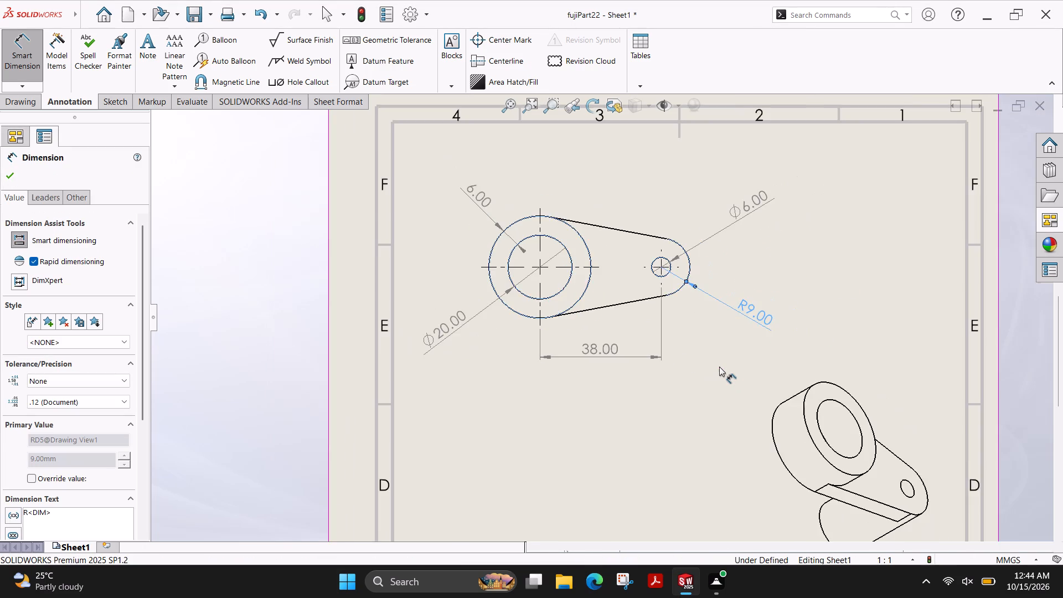
pyautogui.scroll(7, 719, 367)
pyautogui.scroll(-7, 624, 431)
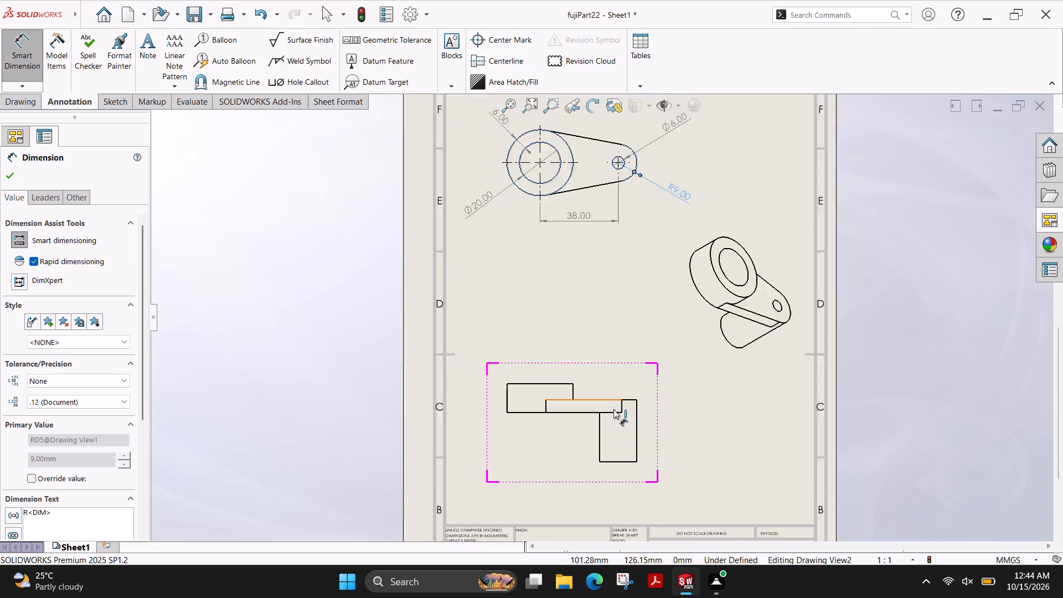
pyautogui.scroll(-1, 606, 392)
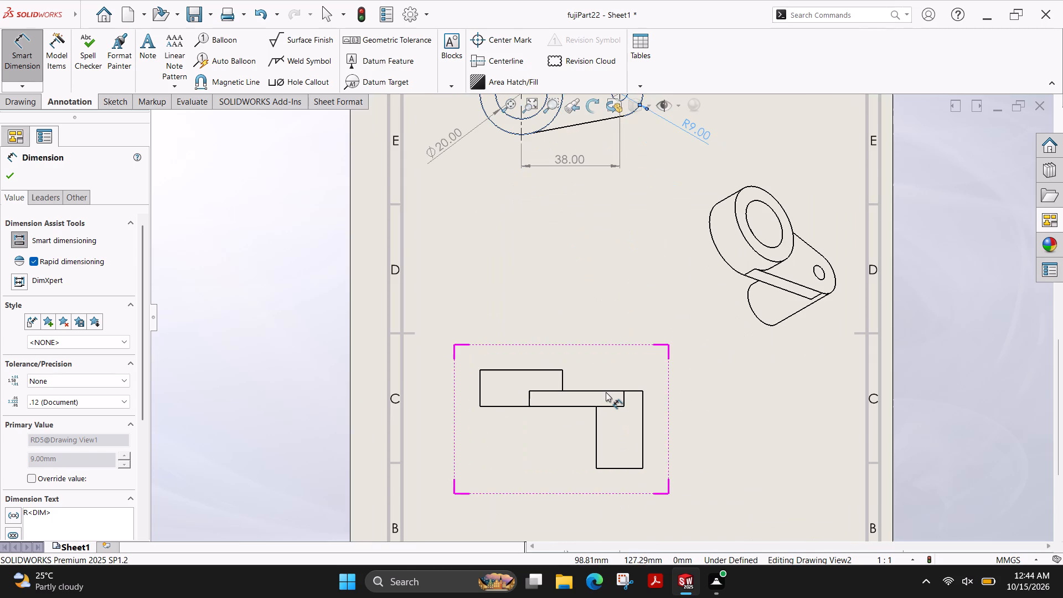
pyautogui.click(503, 369)
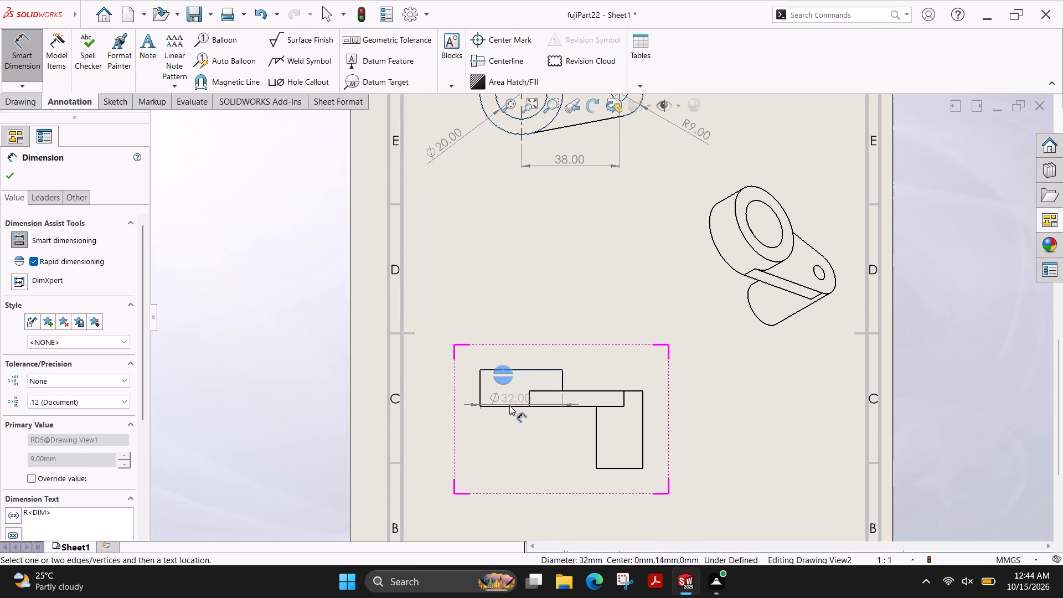
pyautogui.click(511, 407)
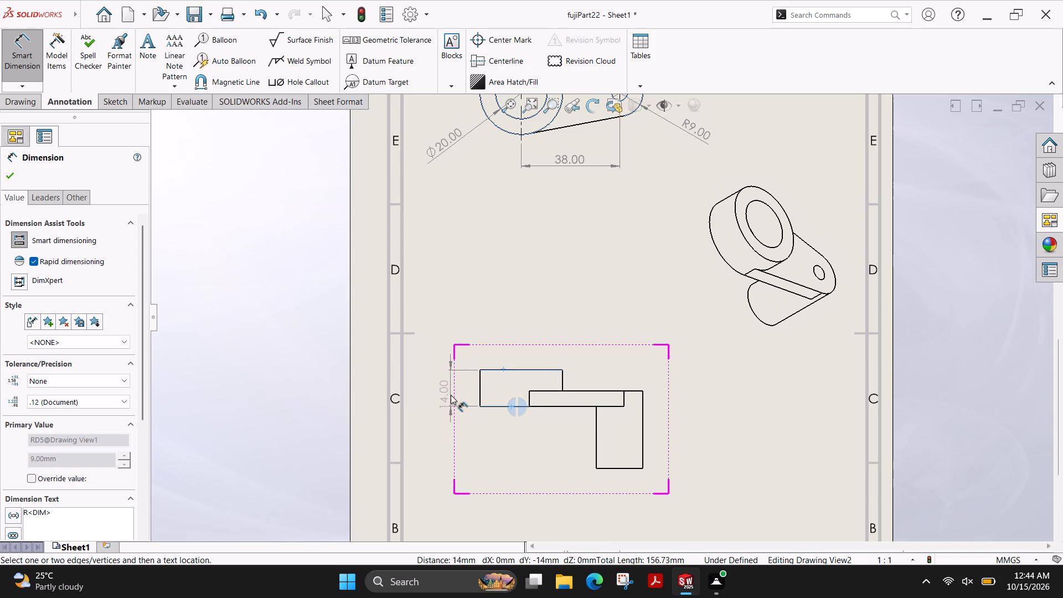
pyautogui.click(451, 395)
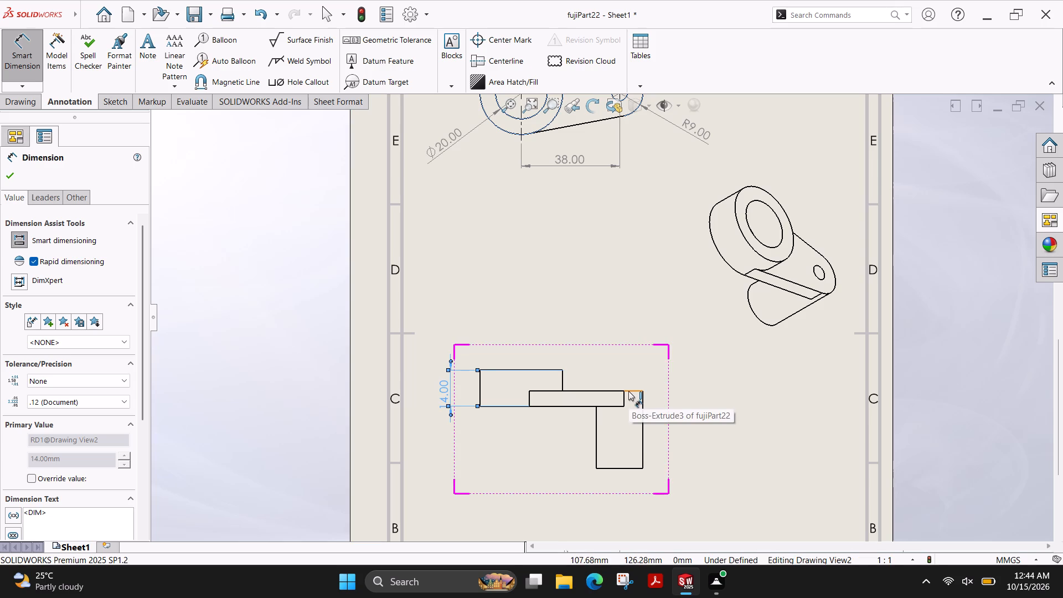
# Dimension the arm's thickness and the lower cylinder's height below the arm, aligned to the right of the front view.
pyautogui.click(608, 391)
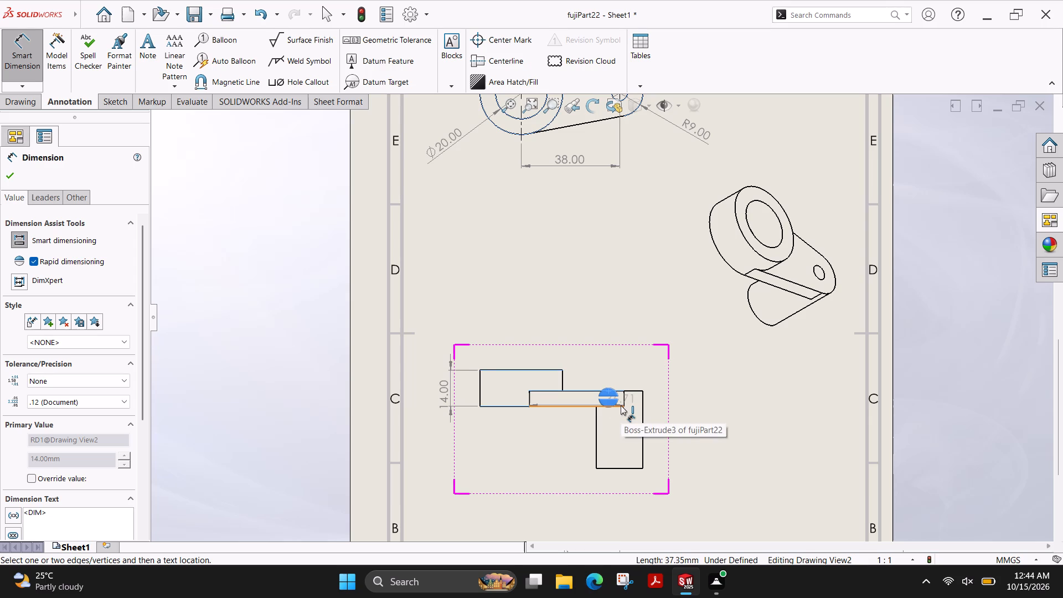
pyautogui.click(621, 405)
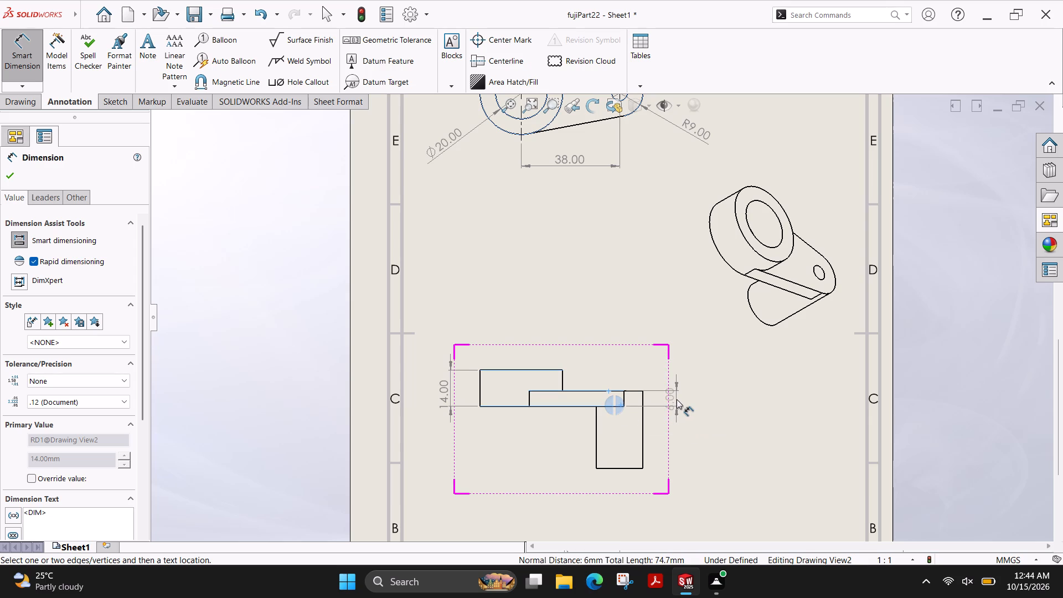
pyautogui.click(678, 398)
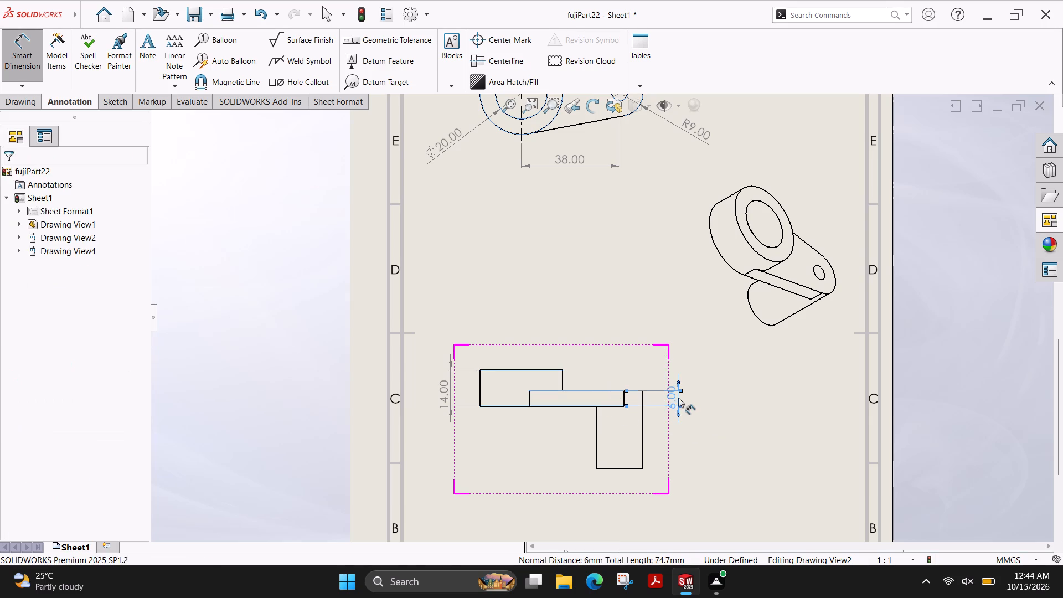
pyautogui.click(609, 406)
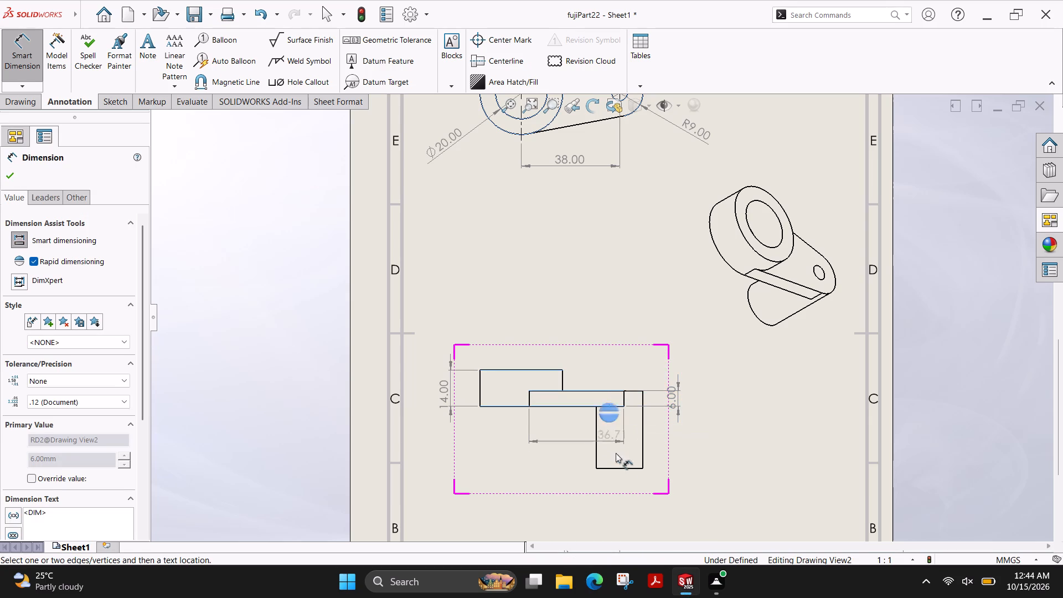
pyautogui.click(622, 468)
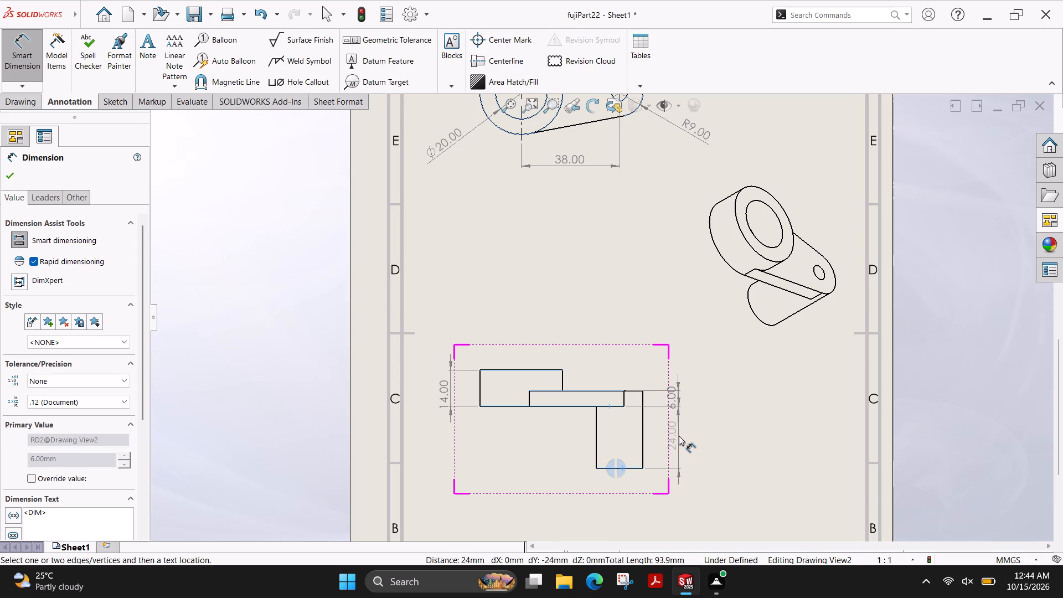
pyautogui.click(679, 436)
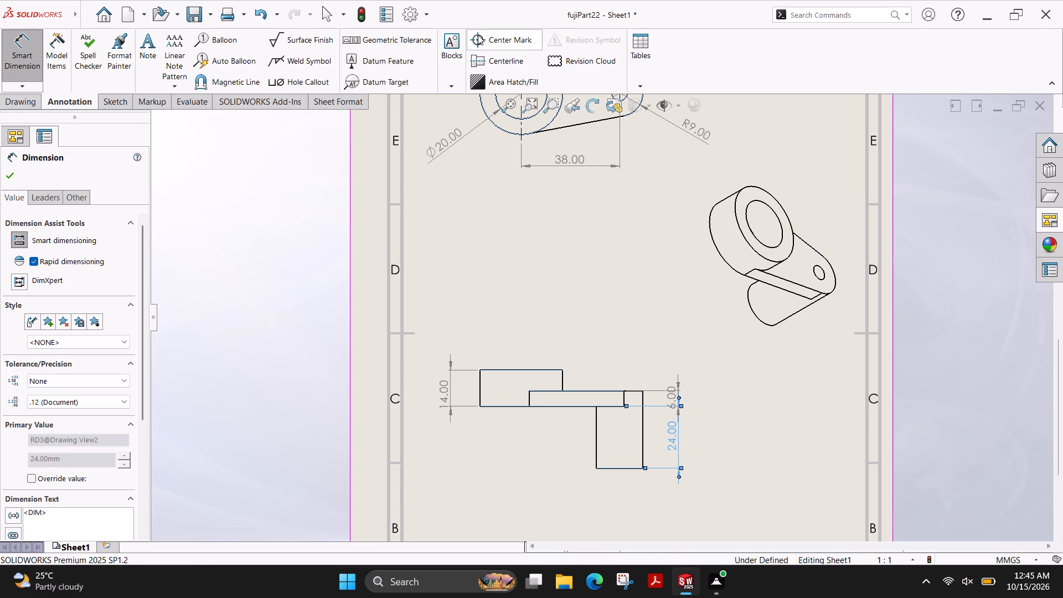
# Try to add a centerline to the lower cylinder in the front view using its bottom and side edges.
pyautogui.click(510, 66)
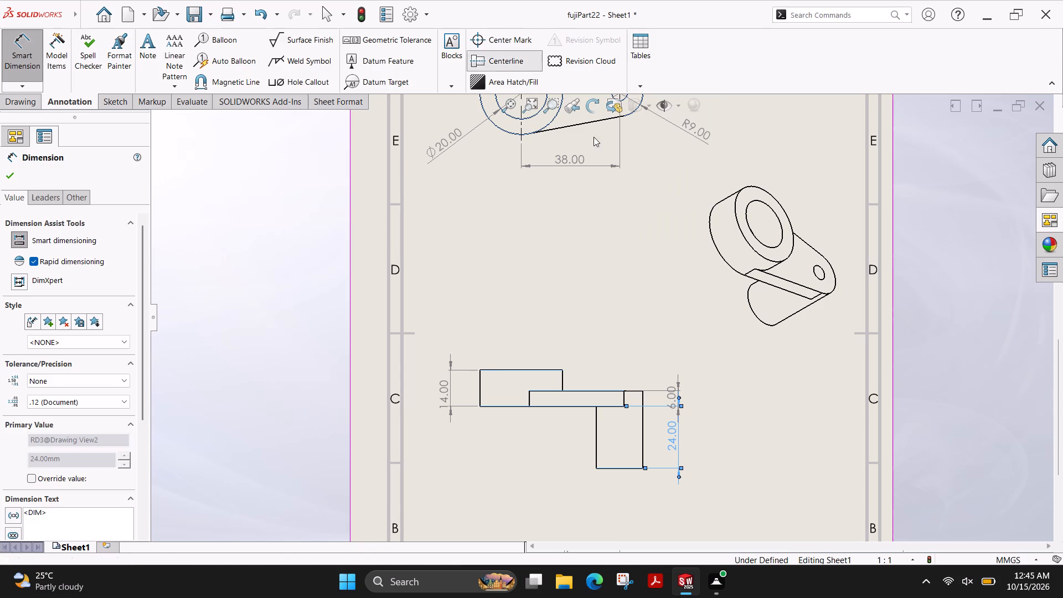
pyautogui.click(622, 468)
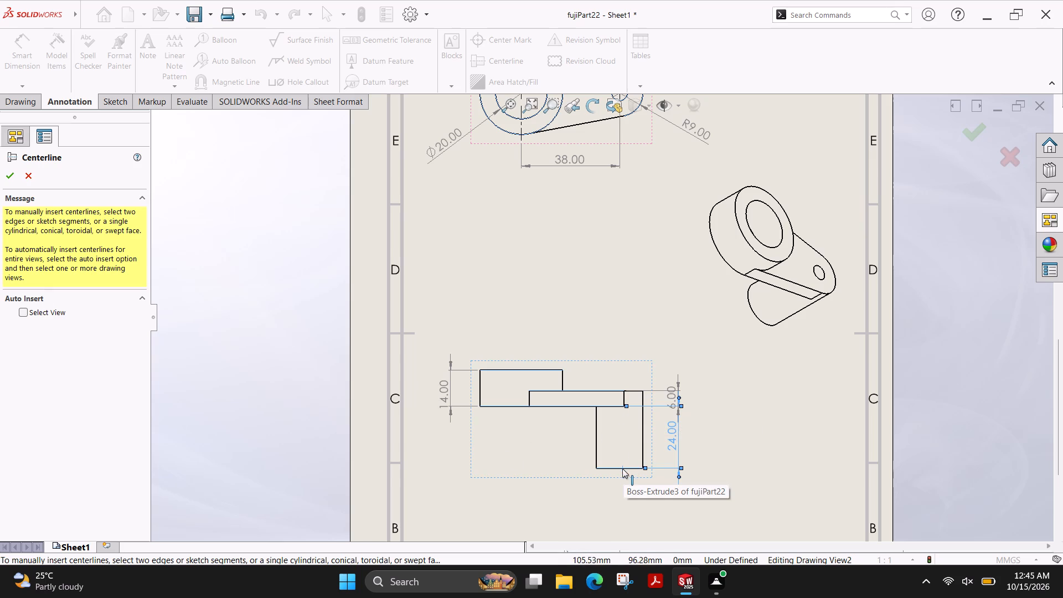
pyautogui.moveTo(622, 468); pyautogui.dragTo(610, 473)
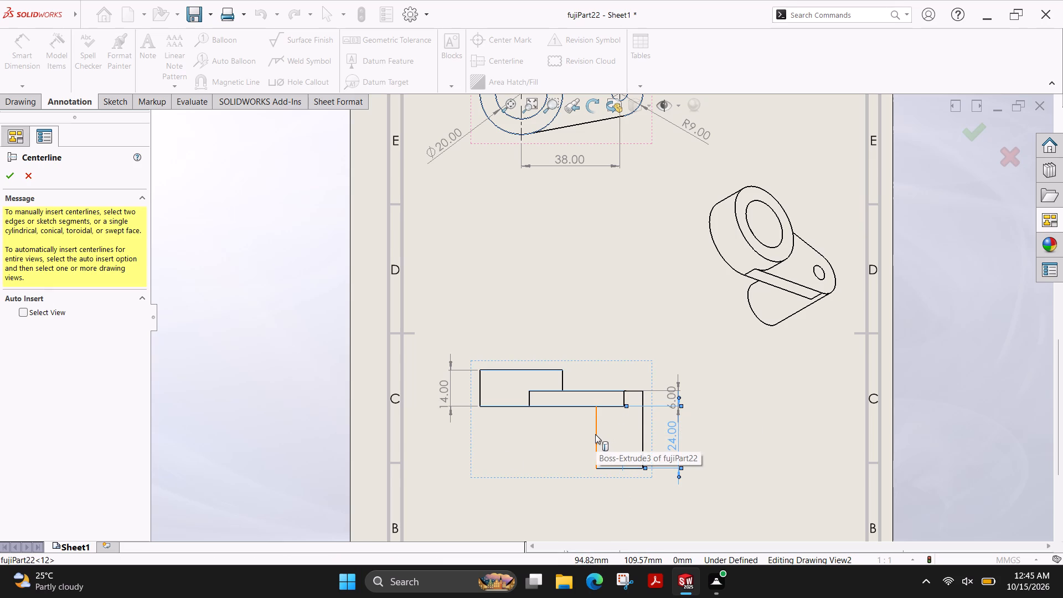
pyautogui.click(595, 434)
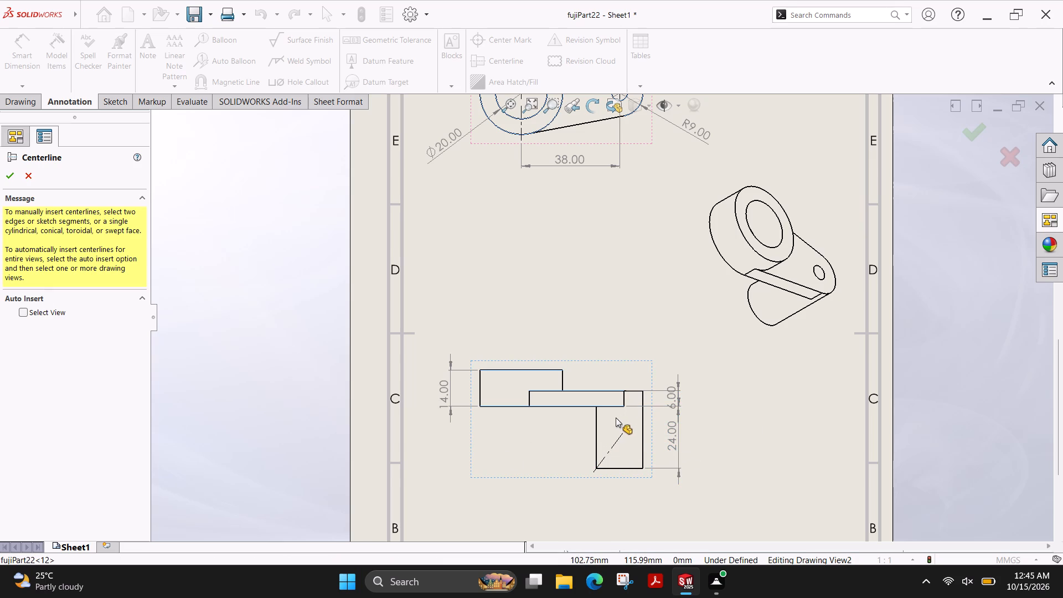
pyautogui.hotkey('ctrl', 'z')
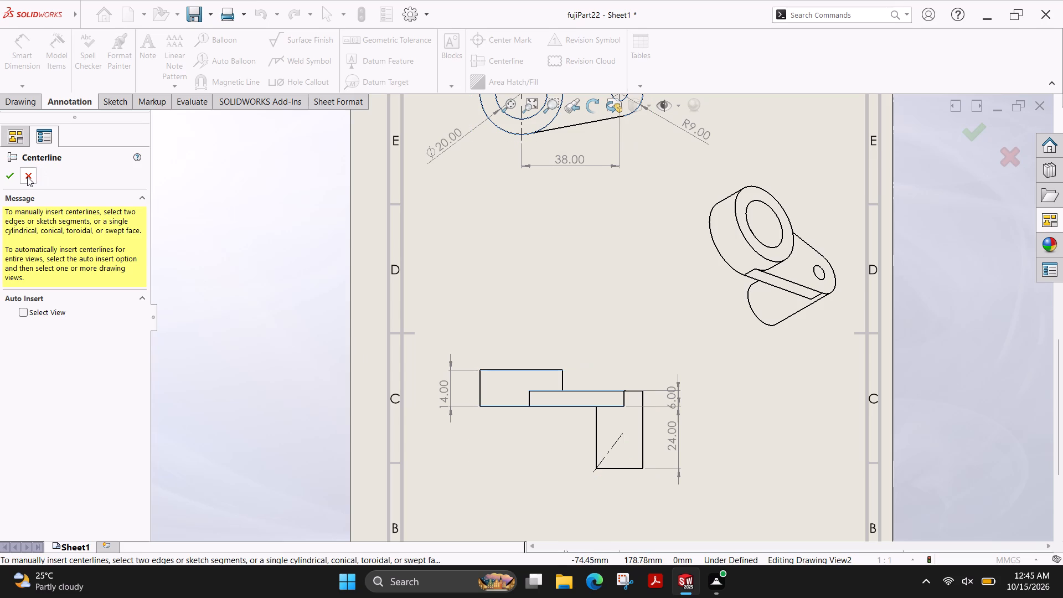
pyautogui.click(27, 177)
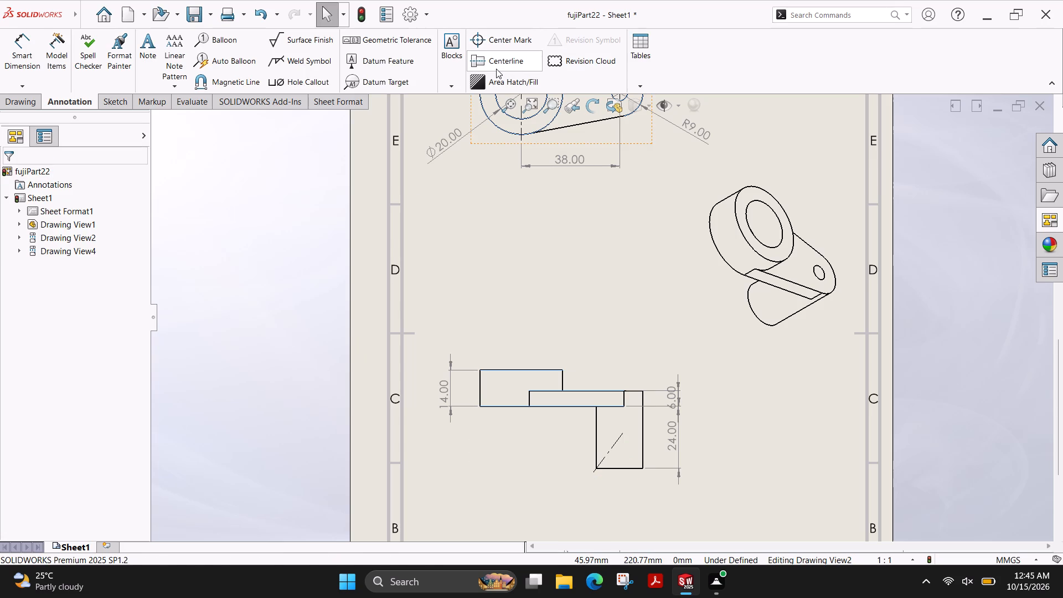
# Add a vertical centerline between the lower cylinder's two side edges in the front view.
pyautogui.click(496, 69)
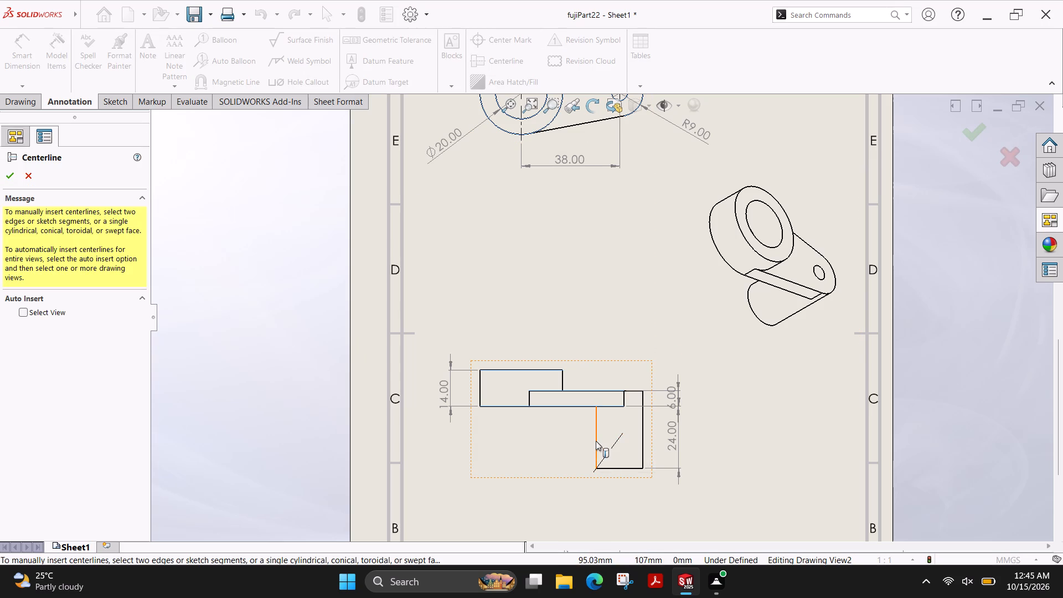
pyautogui.click(596, 441)
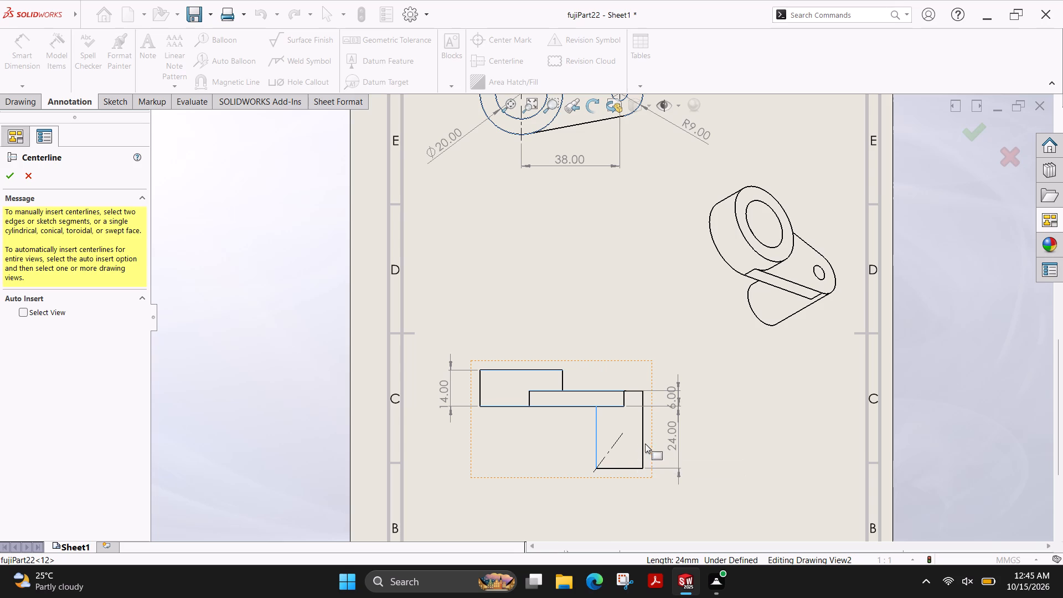
pyautogui.click(644, 445)
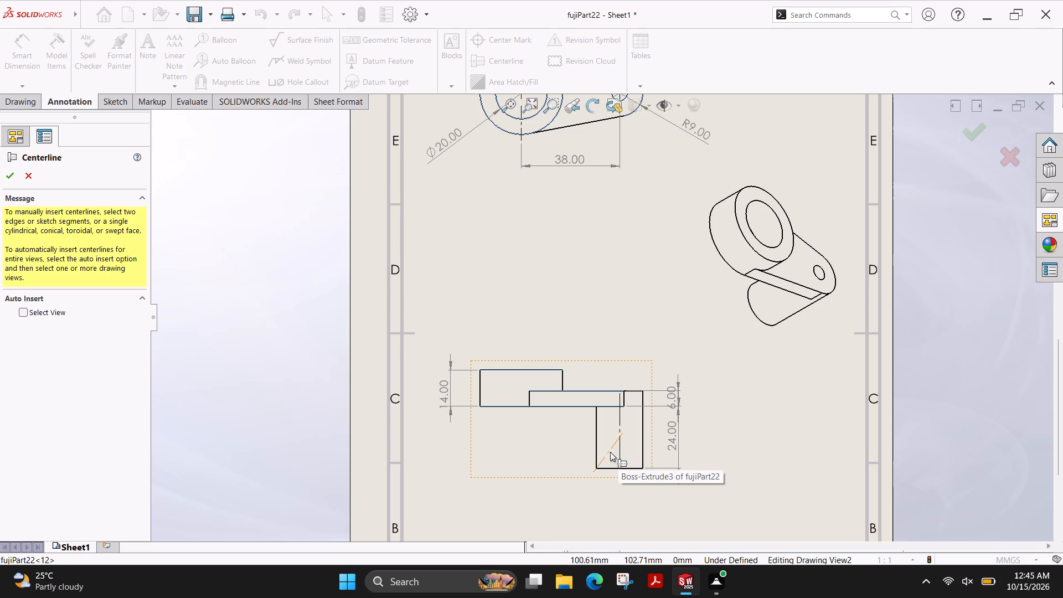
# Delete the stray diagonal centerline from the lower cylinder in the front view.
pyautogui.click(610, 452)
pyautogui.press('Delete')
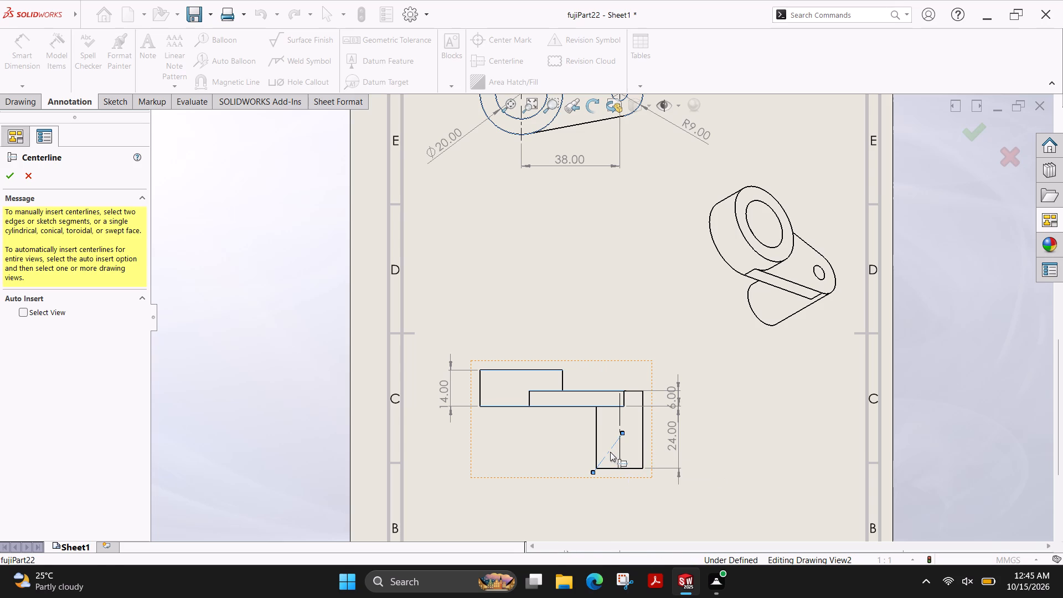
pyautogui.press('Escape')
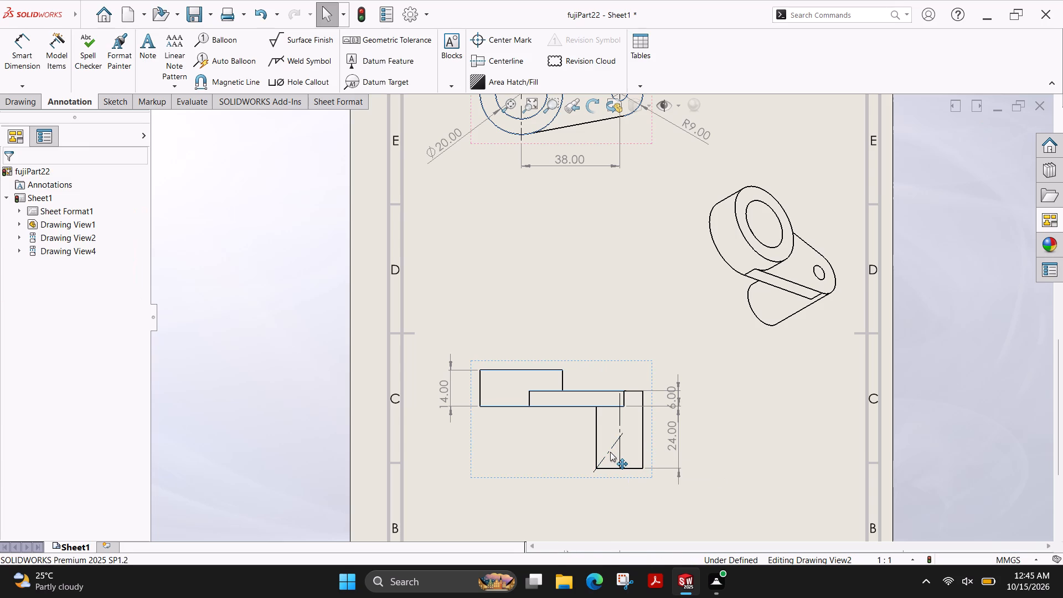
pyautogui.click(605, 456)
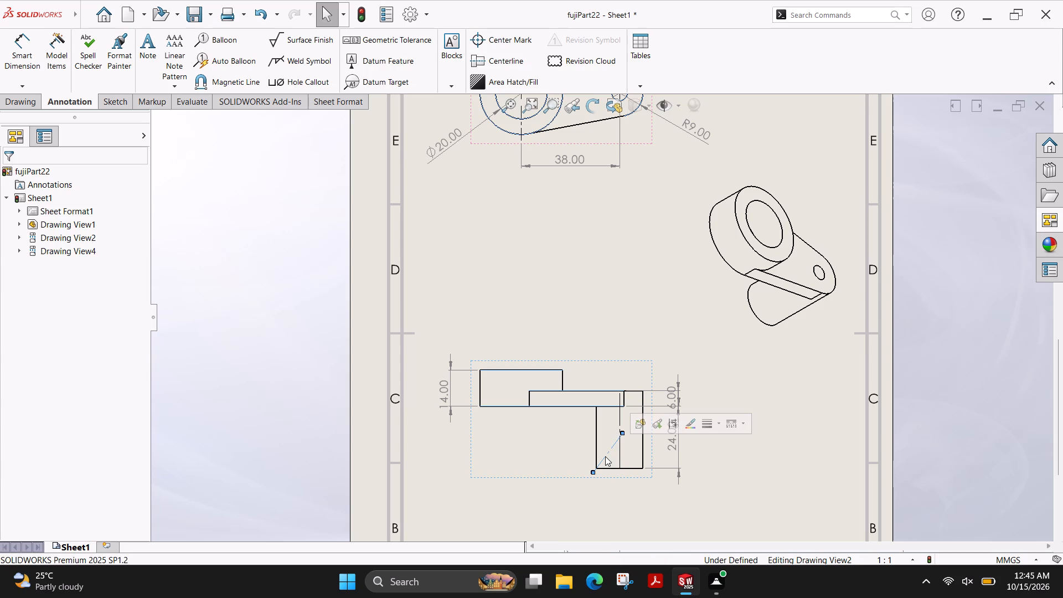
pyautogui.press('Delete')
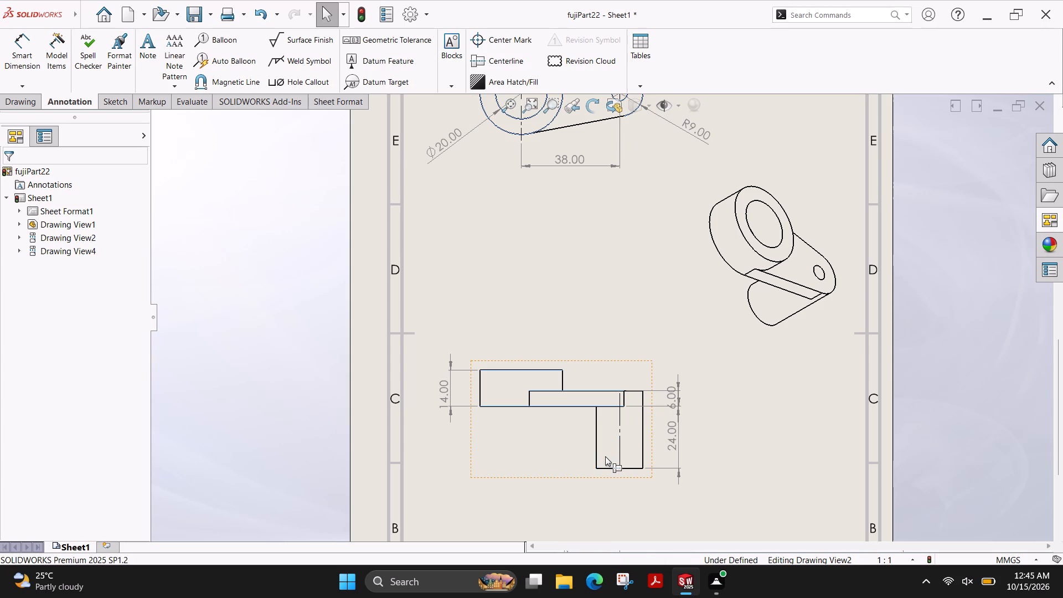
# Add a vertical centerline between the ring's two side edges in the front view.
pyautogui.click(494, 59)
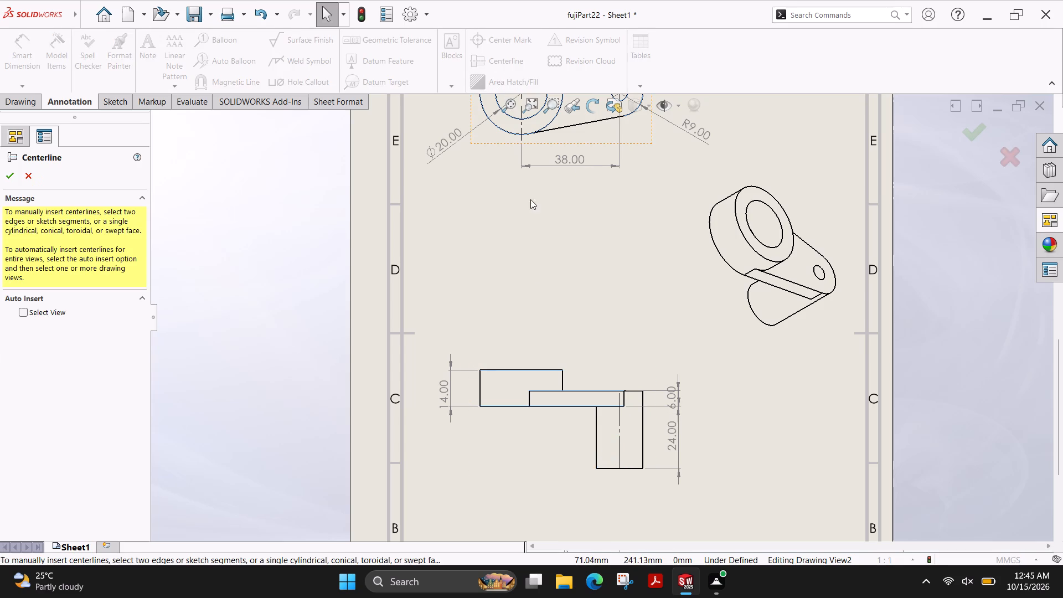
pyautogui.click(479, 389)
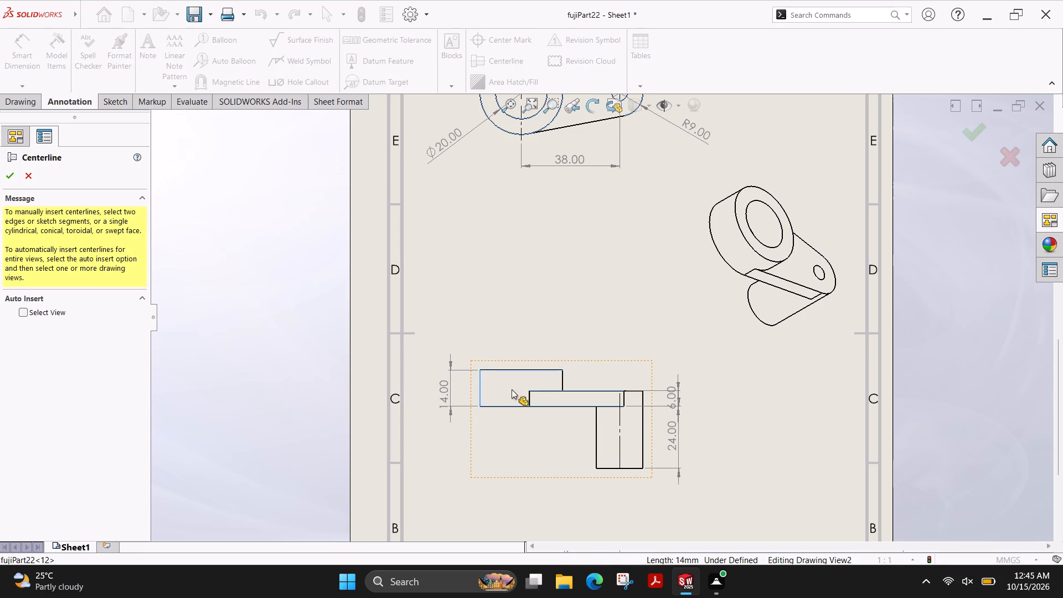
pyautogui.click(564, 379)
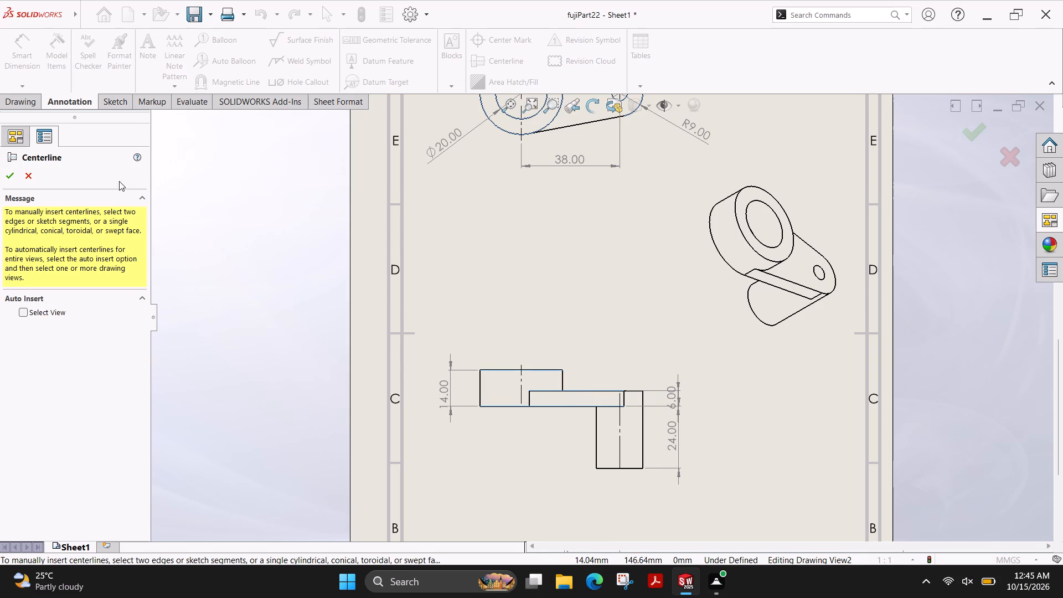
pyautogui.click(3, 173)
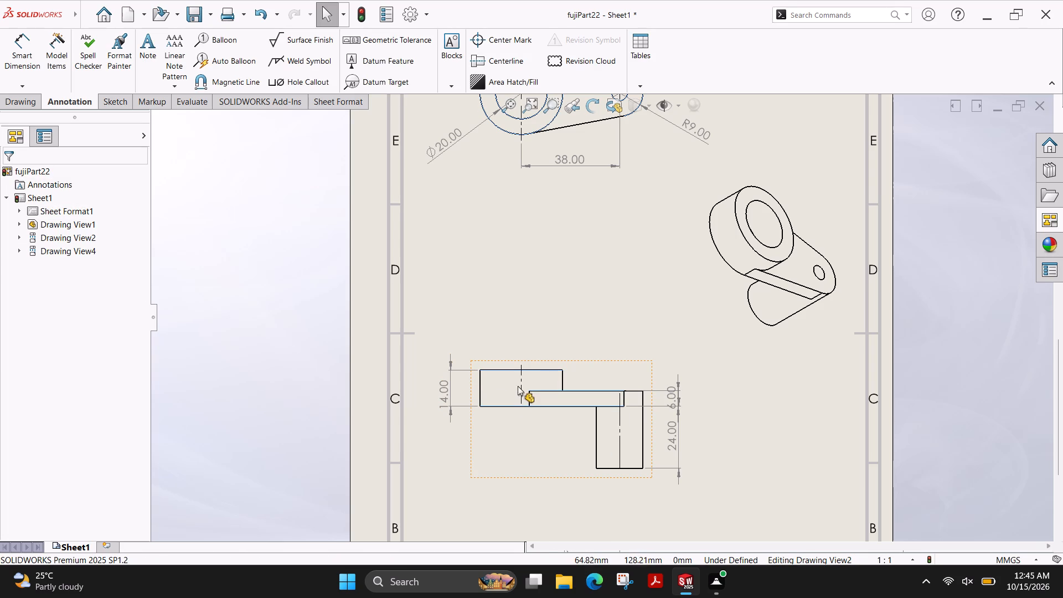
# Extend the ring's centerline below its bottom edge and the lower cylinder's centerline above the arm's top edge.
pyautogui.click(522, 388)
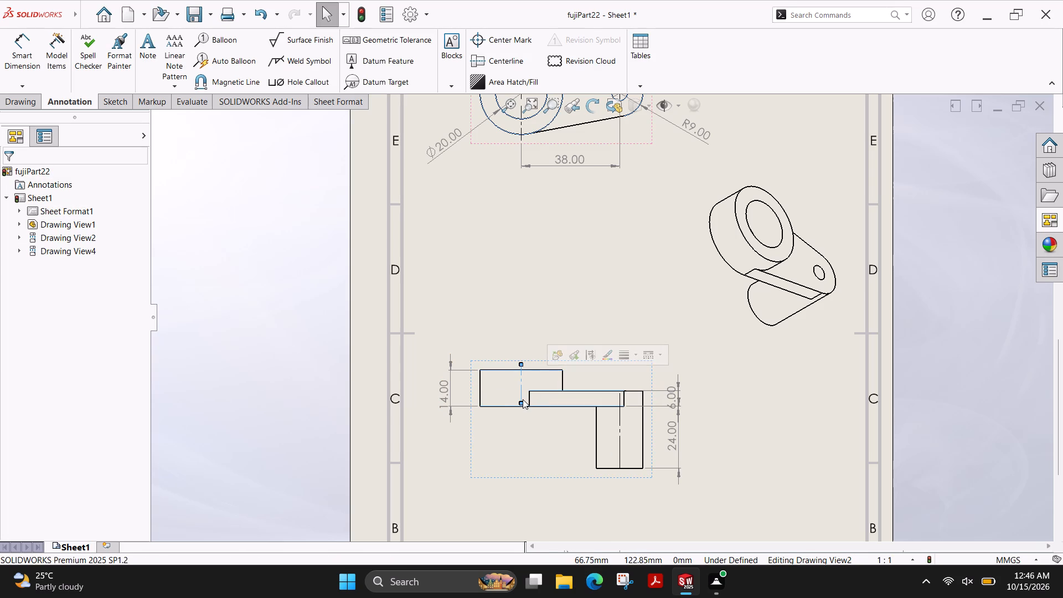
pyautogui.moveTo(519, 402); pyautogui.dragTo(522, 409)
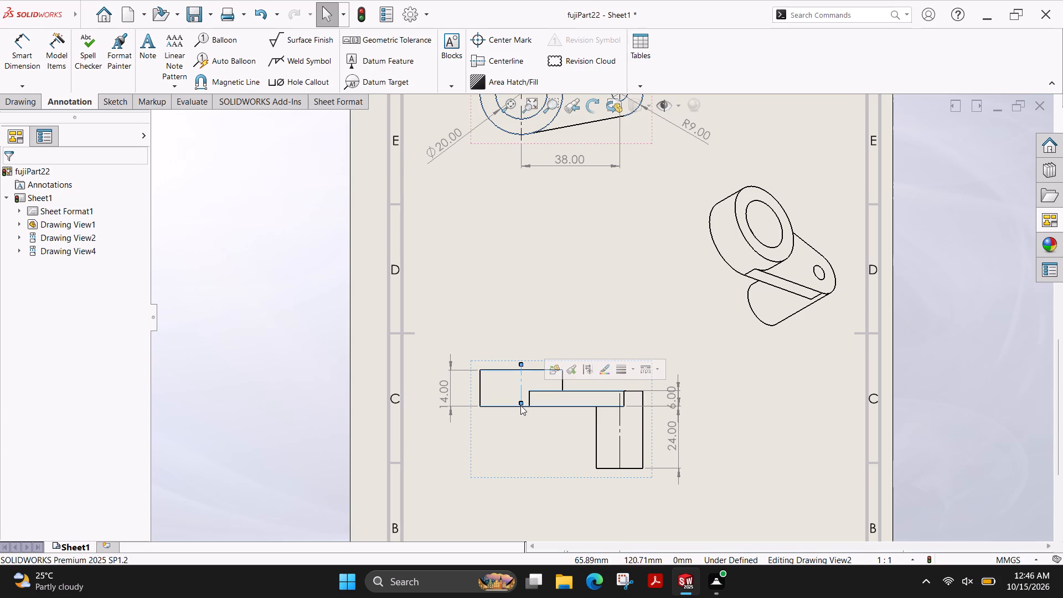
pyautogui.moveTo(520, 403); pyautogui.dragTo(522, 420)
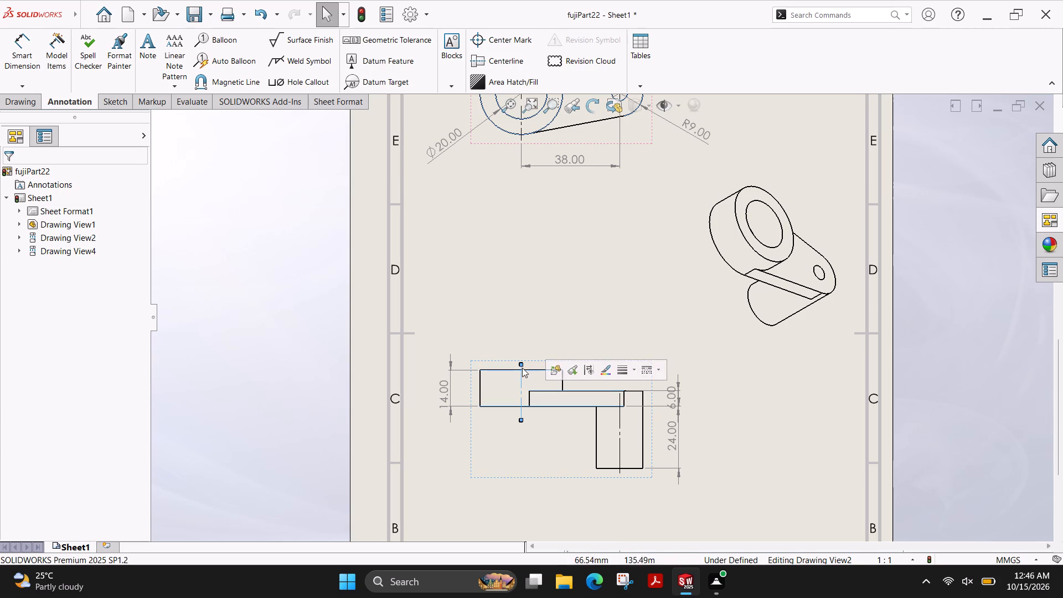
pyautogui.click(620, 417)
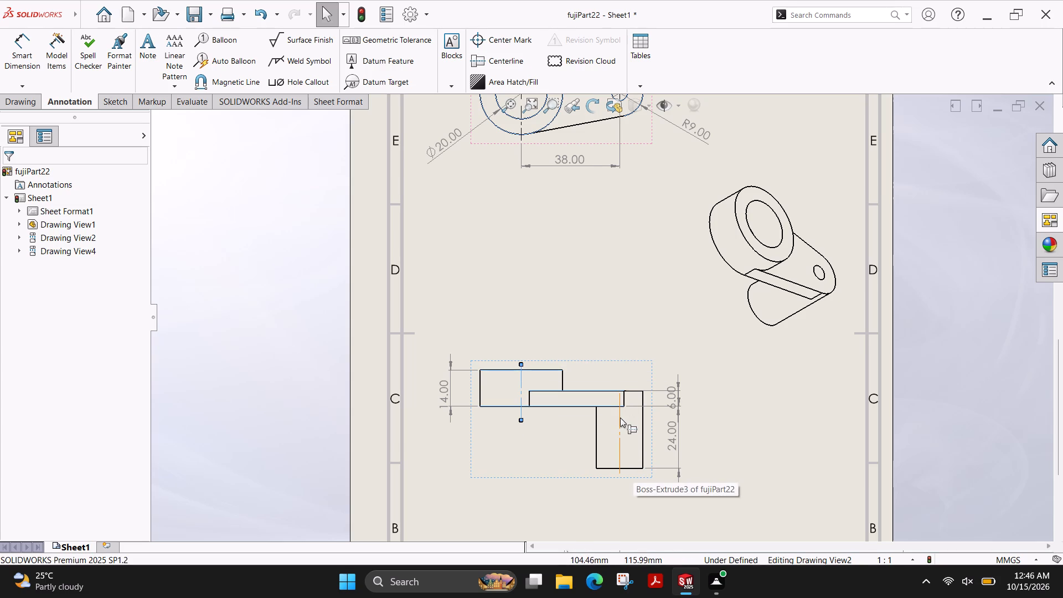
pyautogui.moveTo(619, 393); pyautogui.dragTo(619, 378)
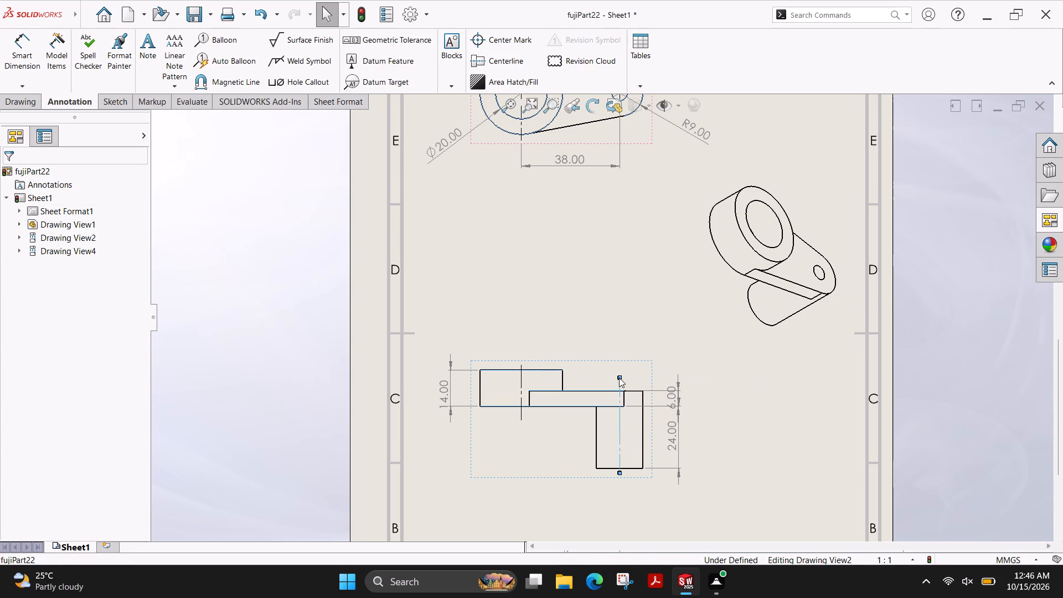
pyautogui.press('Escape')
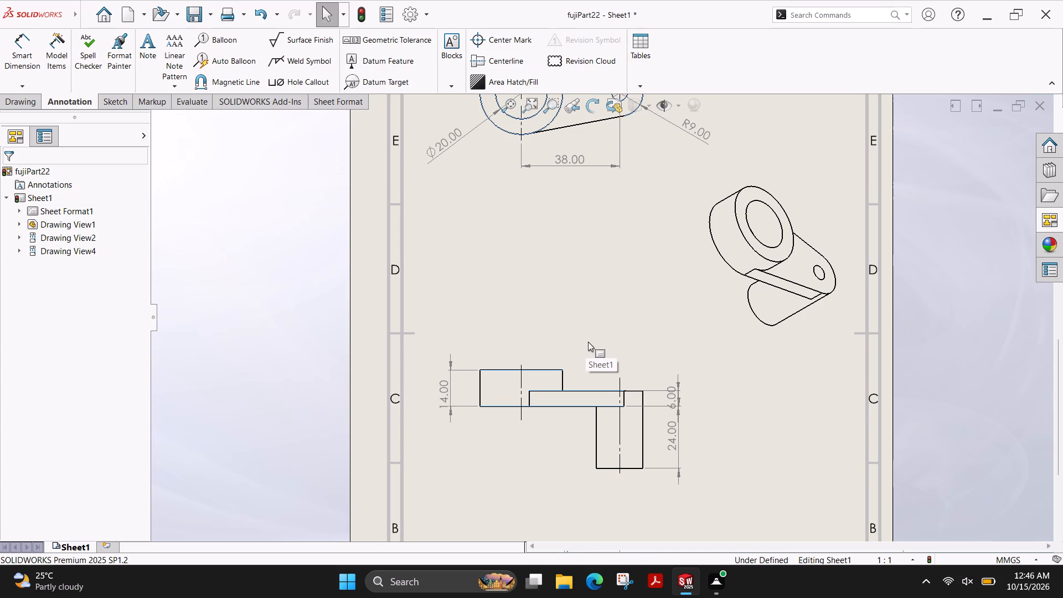
# Save the drawing as fujiPart22 in the solid works folder inside fuji plot file on the Desktop, as a SOLIDWORKS Drawing.
pyautogui.scroll(2, 588, 342)
pyautogui.scroll(2, 672, 243)
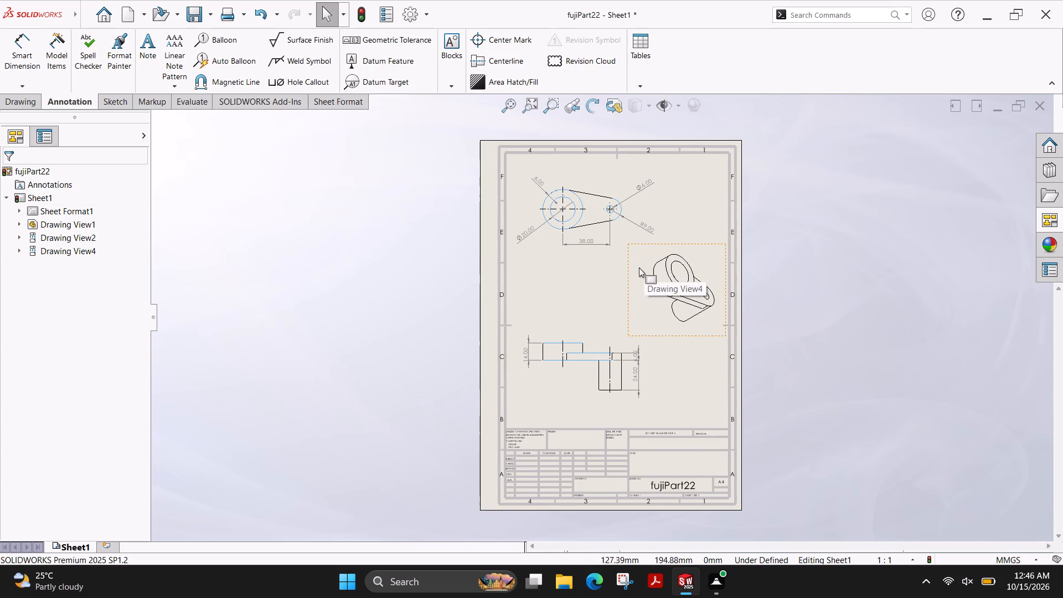
pyautogui.scroll(-3, 637, 268)
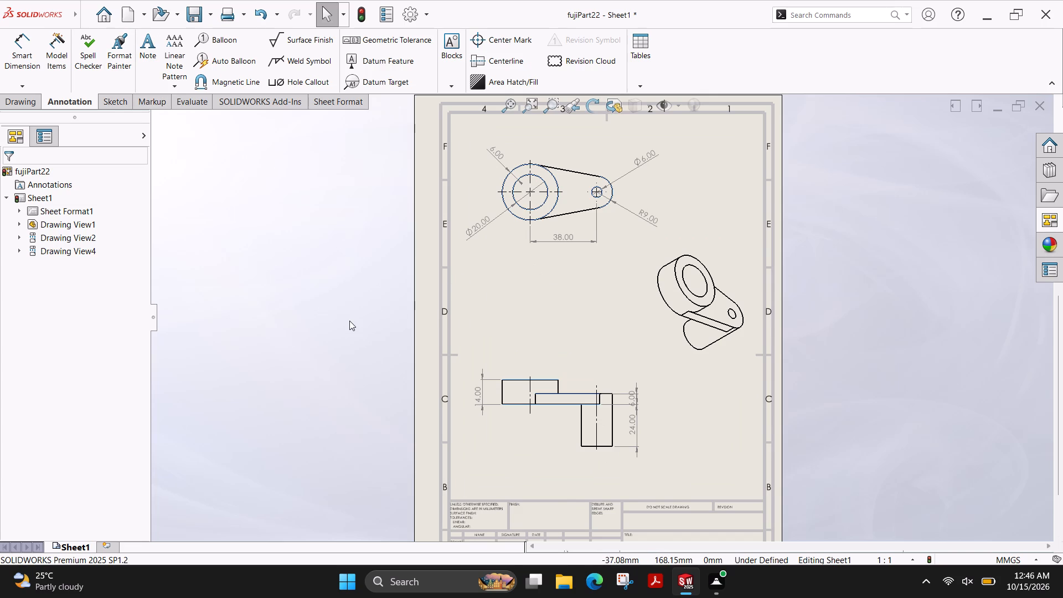
pyautogui.hotkey('ctrl', 's')
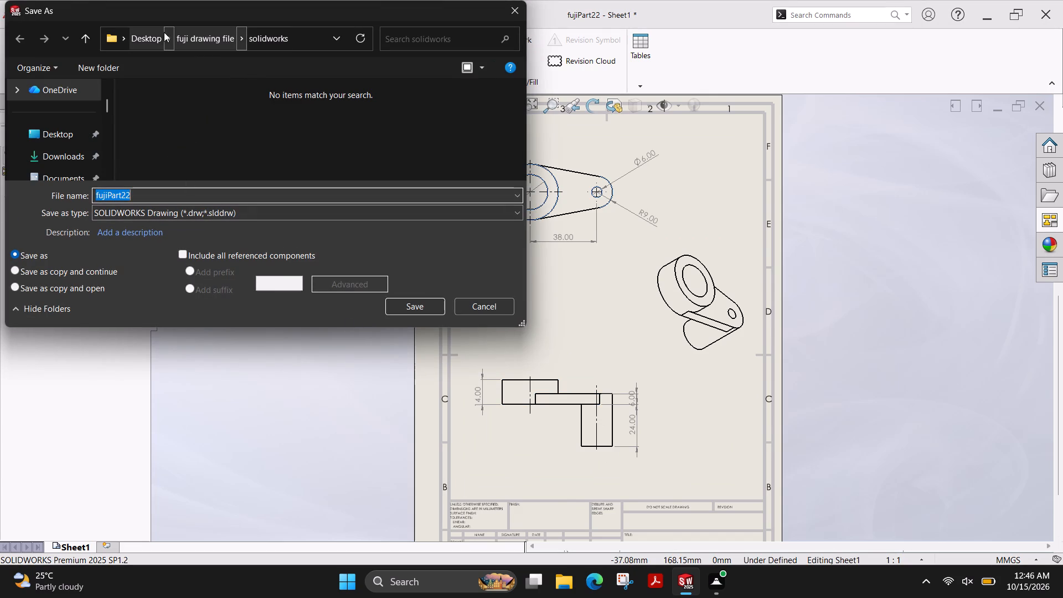
pyautogui.click(137, 43)
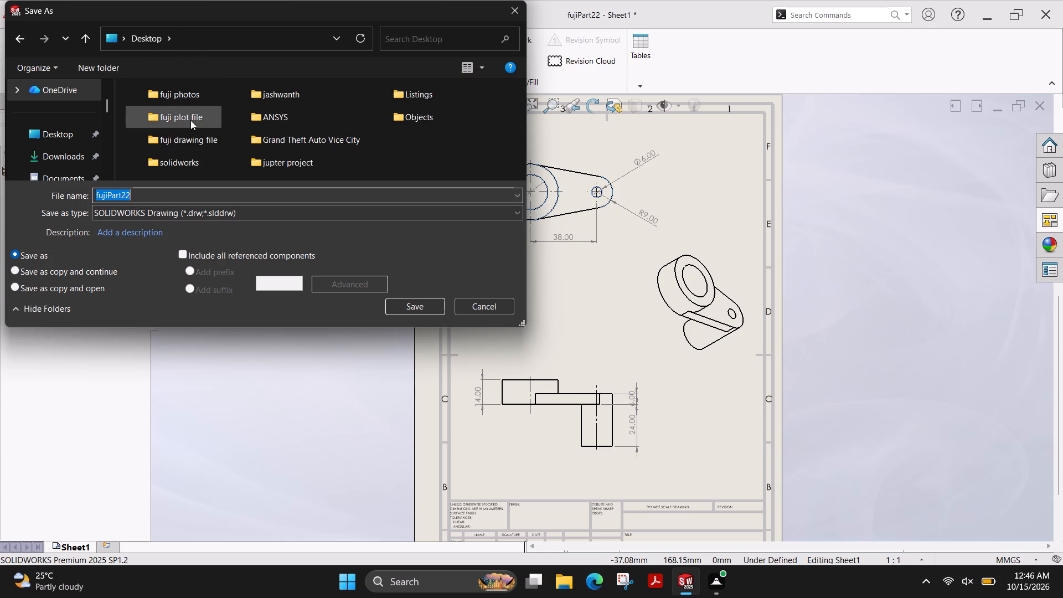
pyautogui.doubleClick(190, 120)
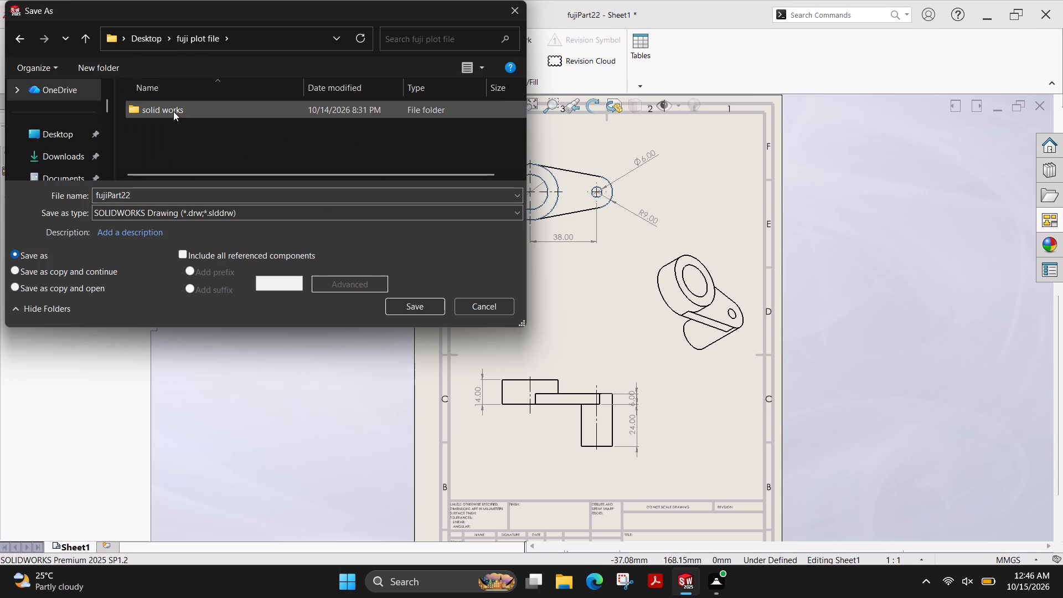
pyautogui.doubleClick(173, 111)
pyautogui.scroll(-6, 250, 172)
pyautogui.scroll(-12, 375, 126)
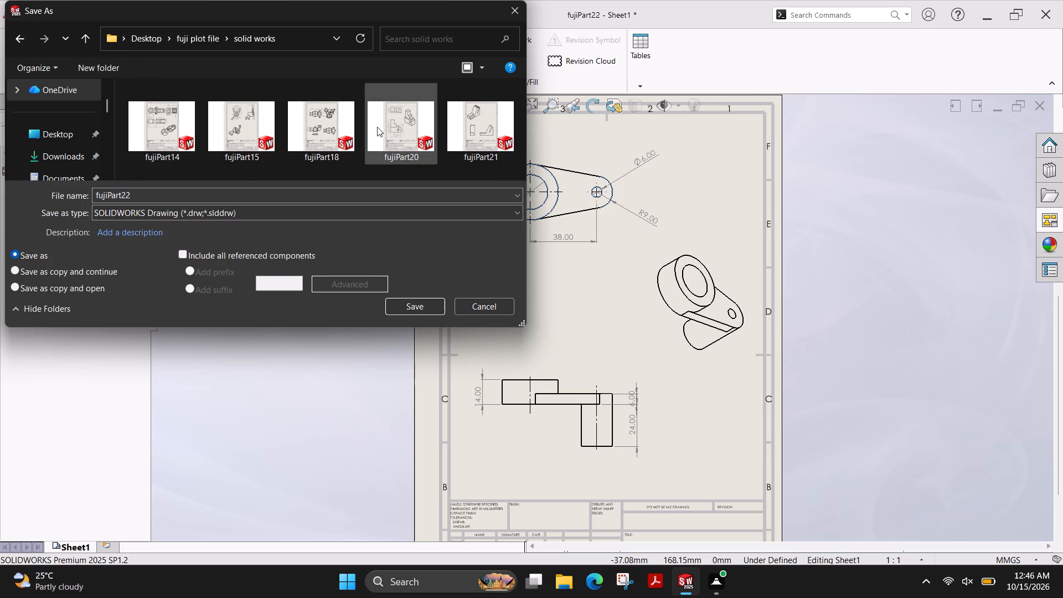
pyautogui.click(417, 307)
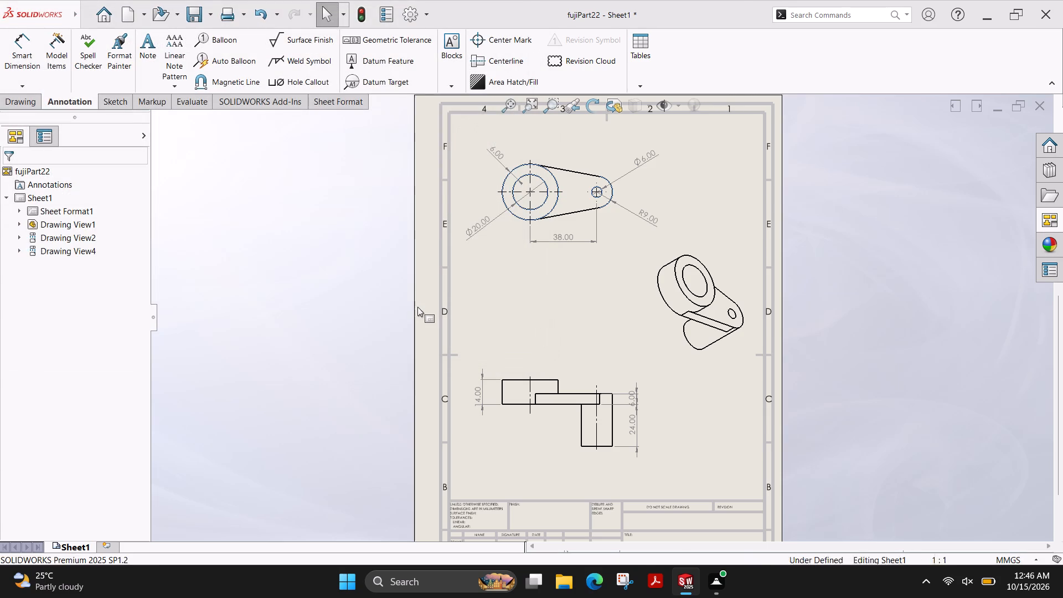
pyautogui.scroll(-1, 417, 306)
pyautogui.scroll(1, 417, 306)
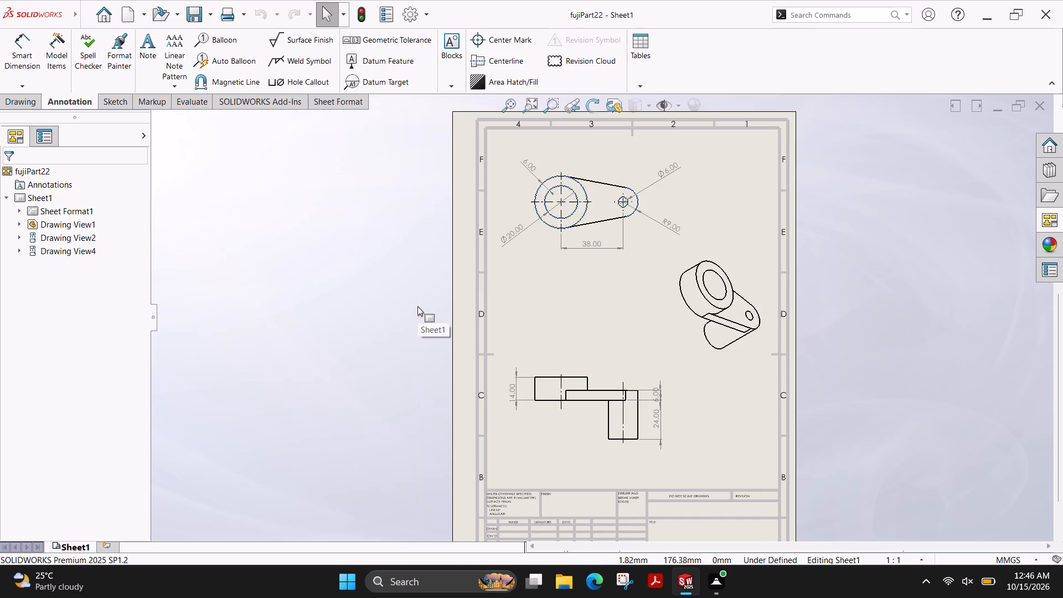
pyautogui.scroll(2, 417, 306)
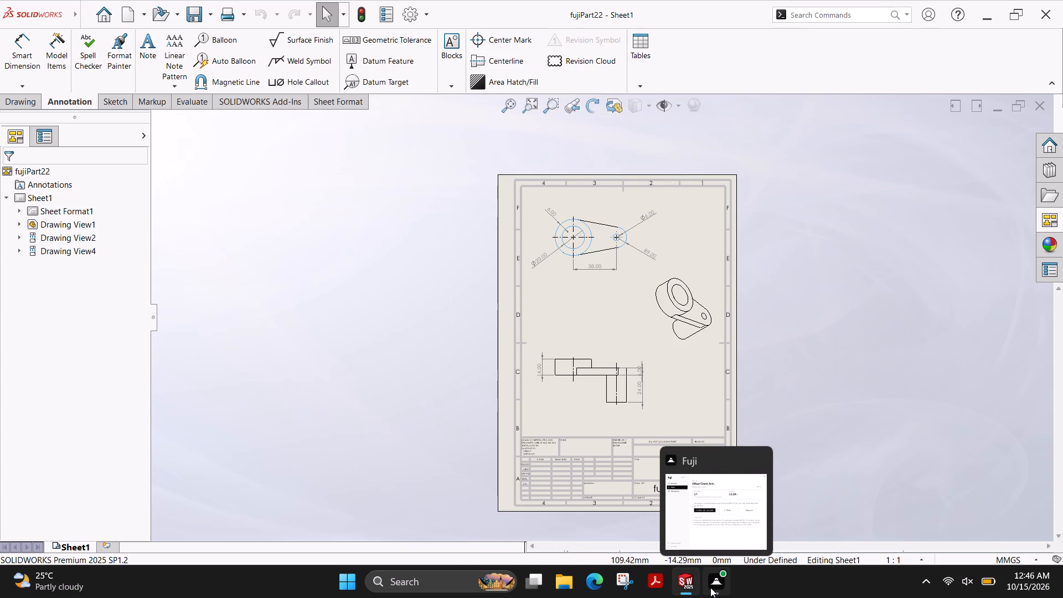